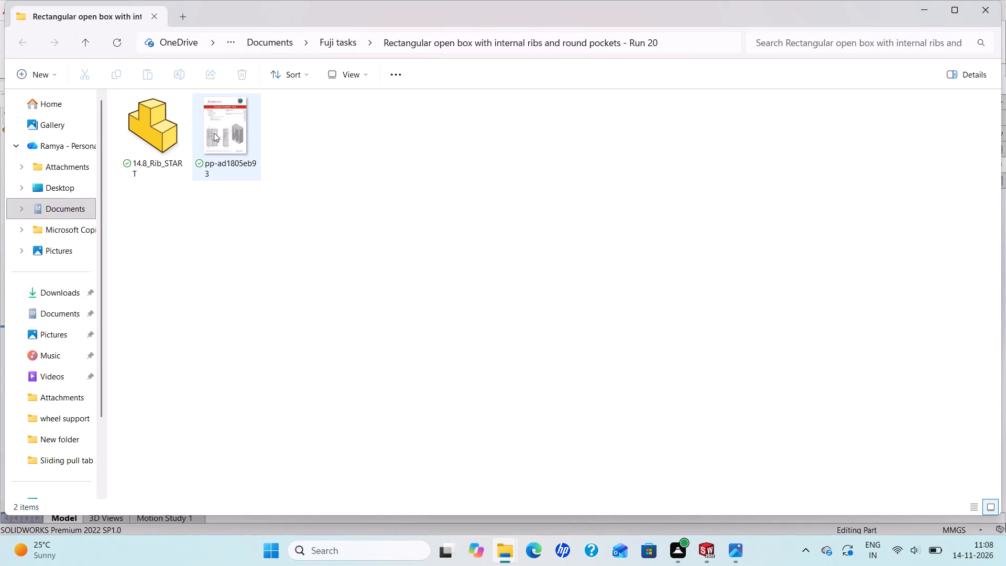
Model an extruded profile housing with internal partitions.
Open the start part 14.8_Rib_START and the practice problem image pp-ad1805eb93 from the Run 20 folder.
double_click(158, 127)
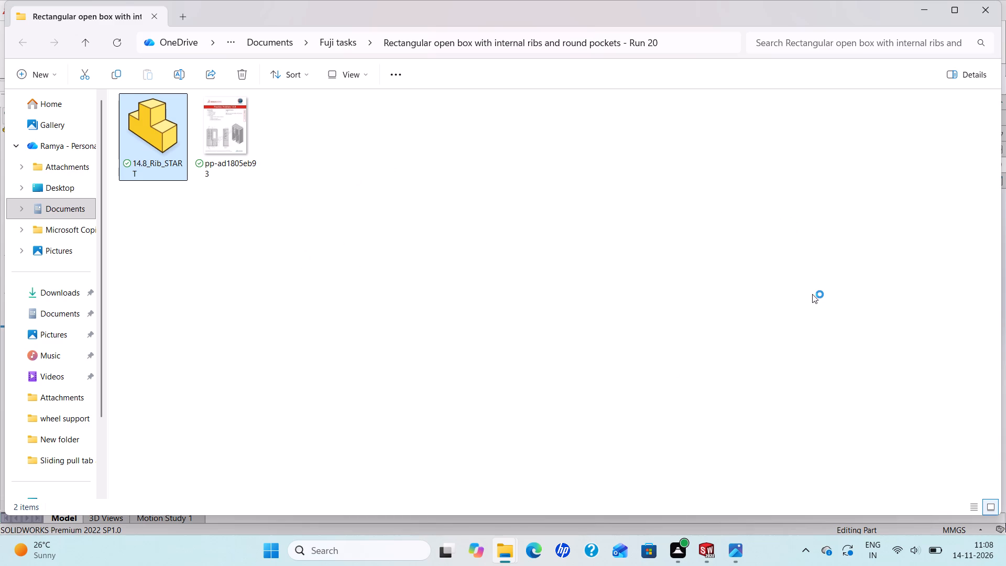
double_click(221, 128)
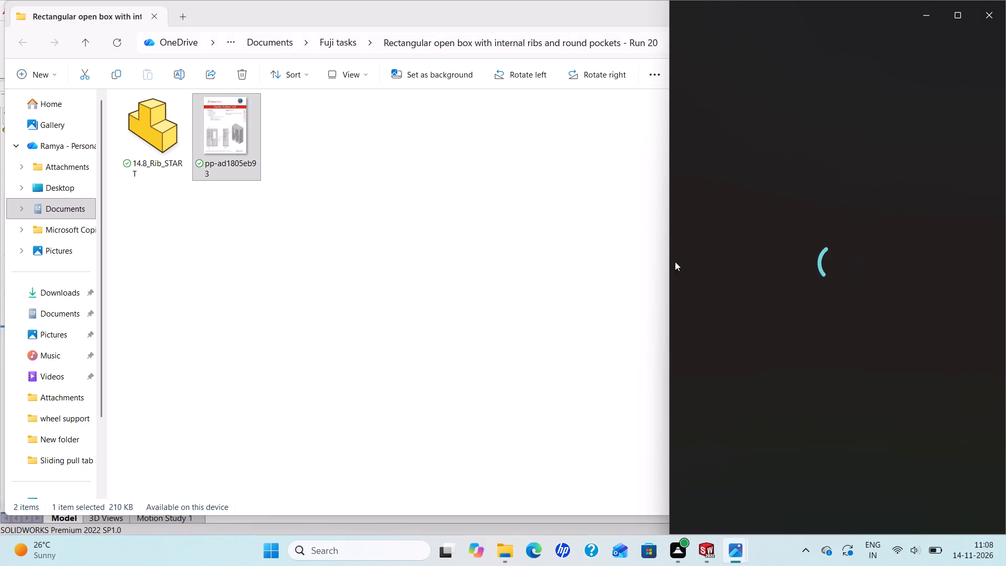
scroll(848, 350, down, 5)
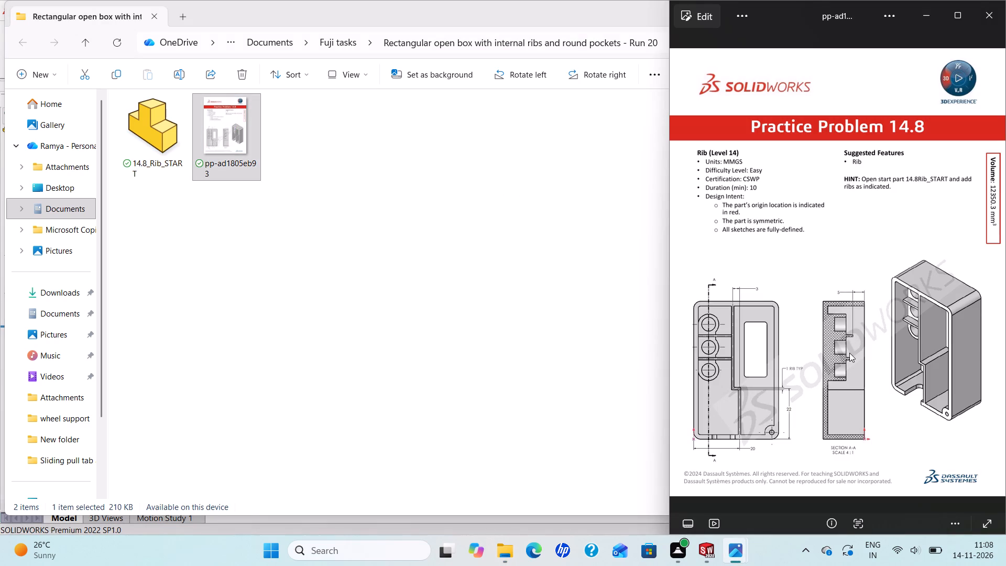
double_click(147, 139)
double_click(215, 132)
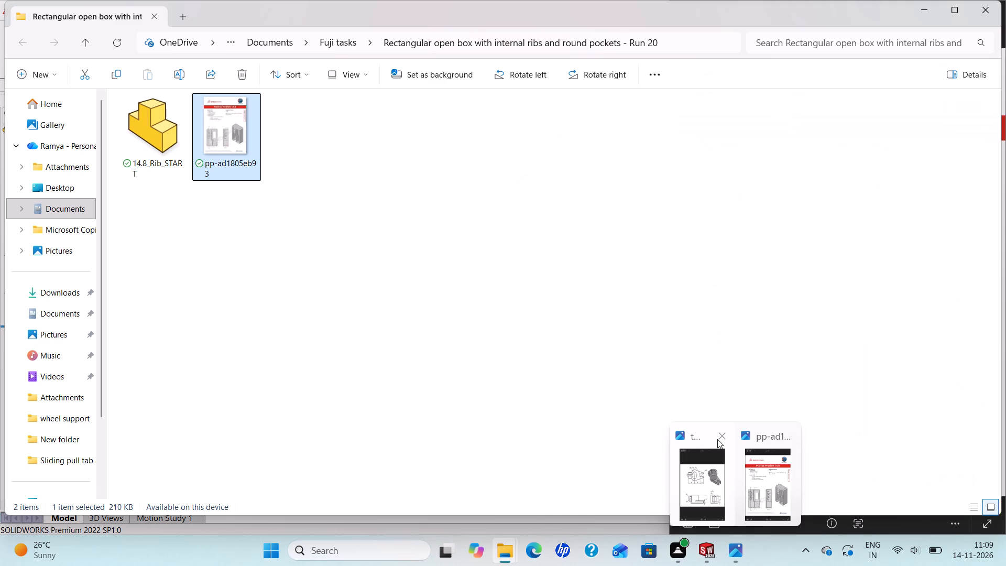
Close the unrelated image and the Run 20 folder window, keeping the Practice Problem 14.8 drawing beside SOLIDWORKS.
click(717, 439)
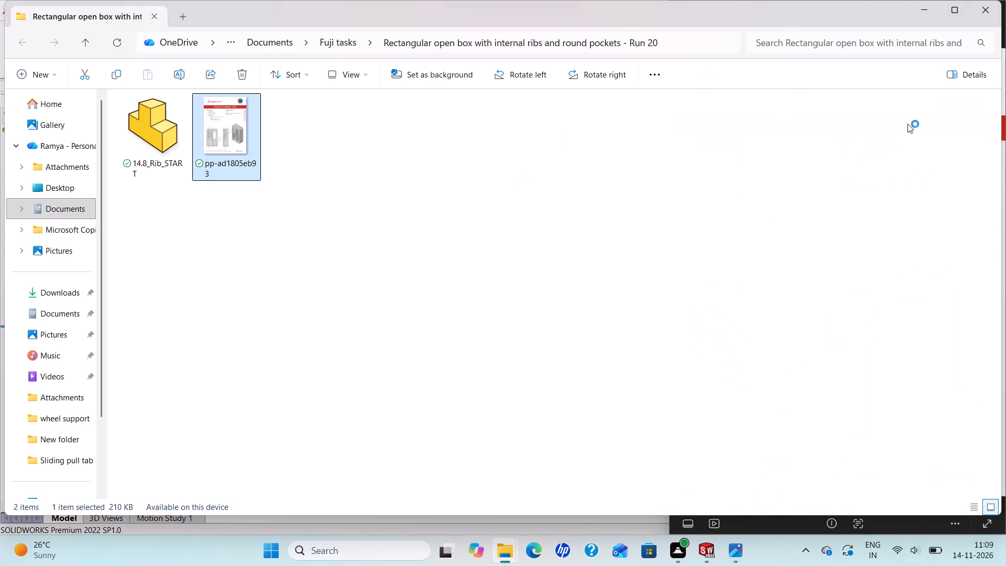
click(991, 8)
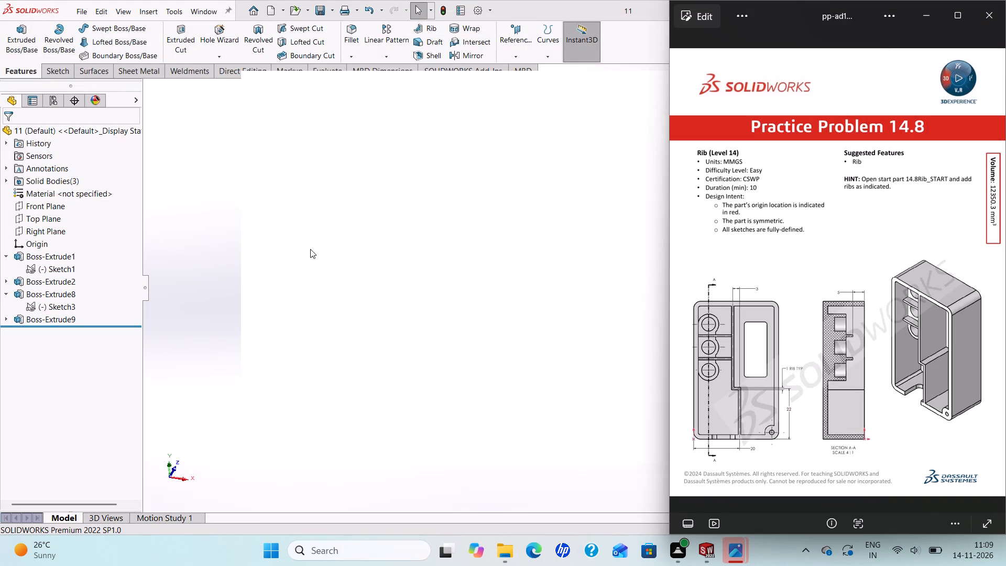
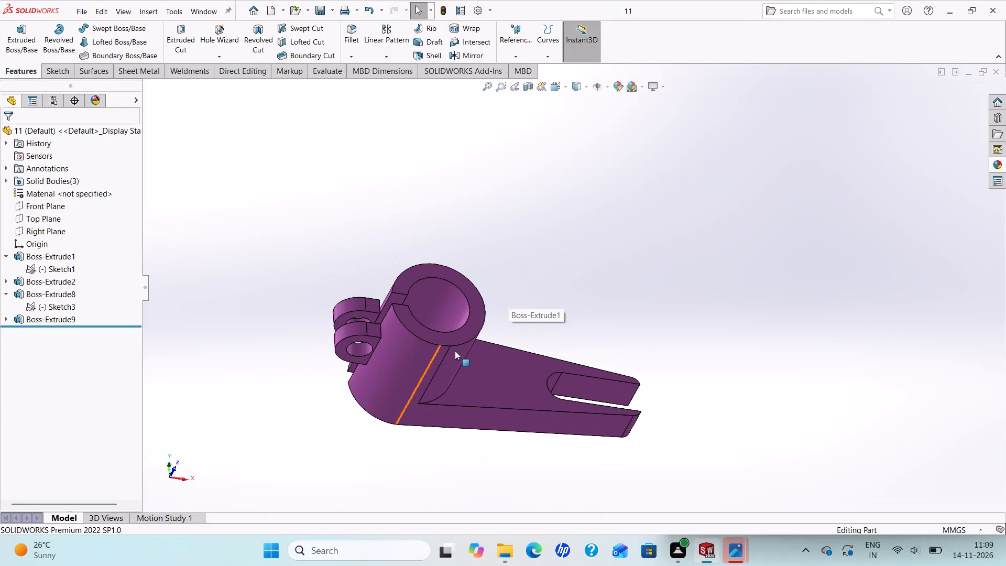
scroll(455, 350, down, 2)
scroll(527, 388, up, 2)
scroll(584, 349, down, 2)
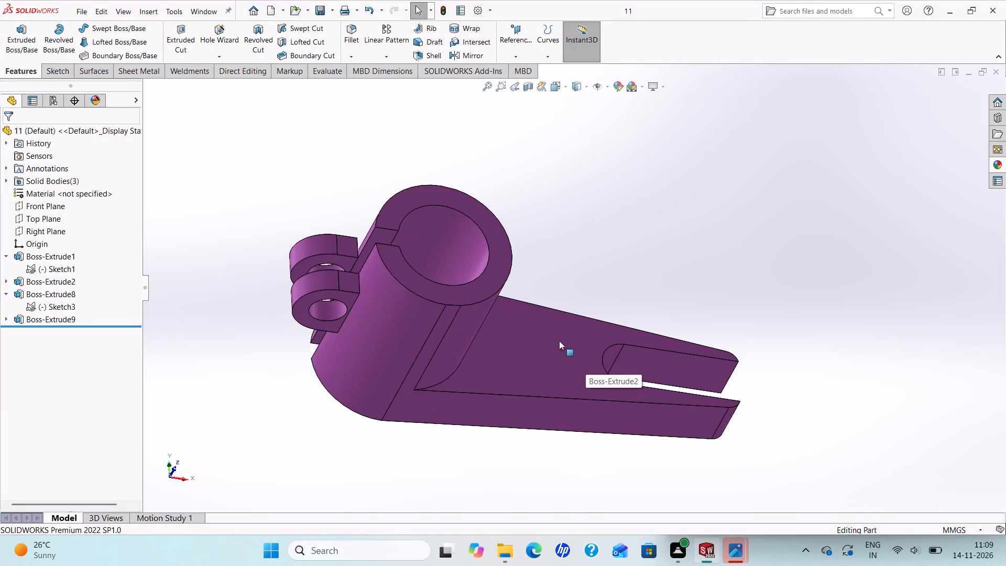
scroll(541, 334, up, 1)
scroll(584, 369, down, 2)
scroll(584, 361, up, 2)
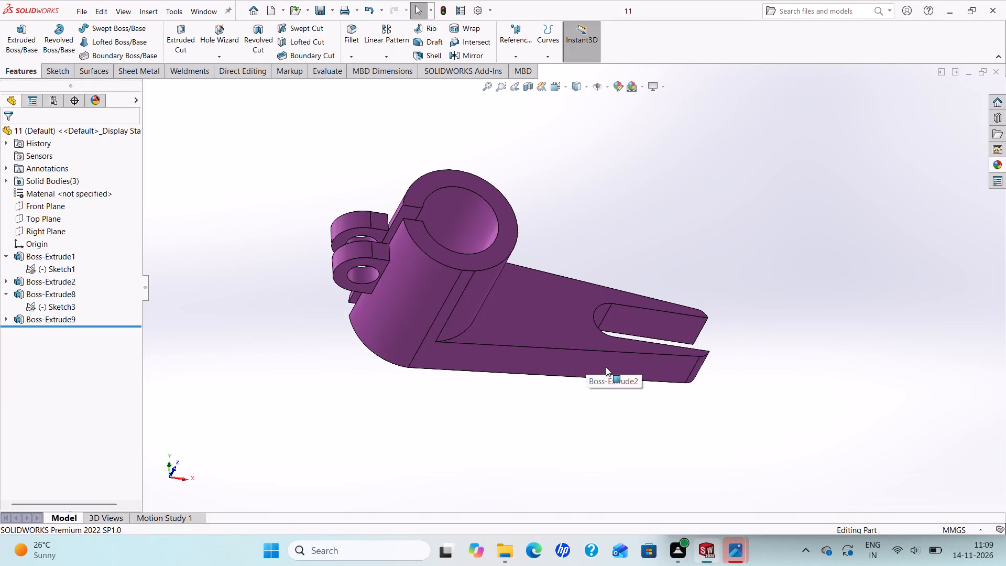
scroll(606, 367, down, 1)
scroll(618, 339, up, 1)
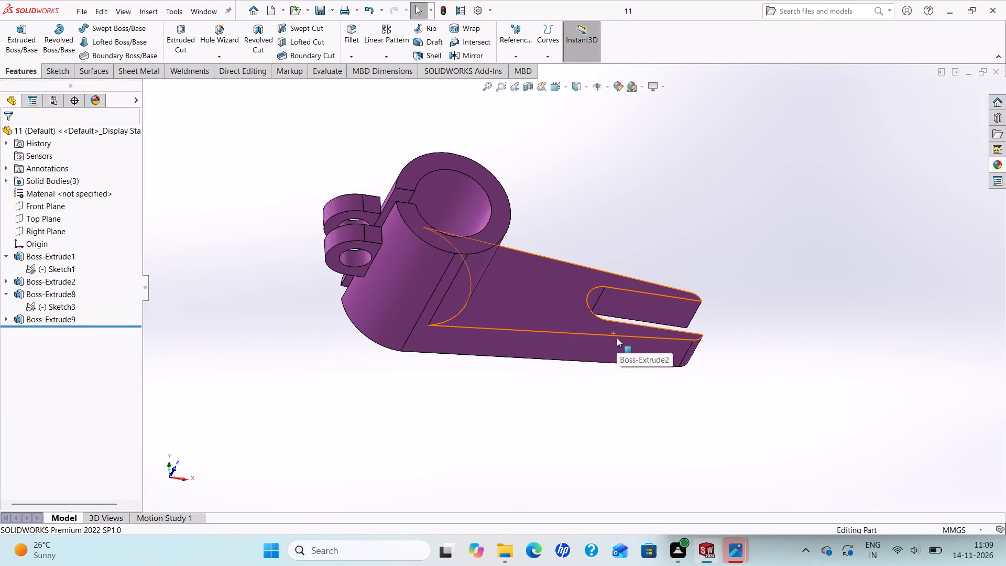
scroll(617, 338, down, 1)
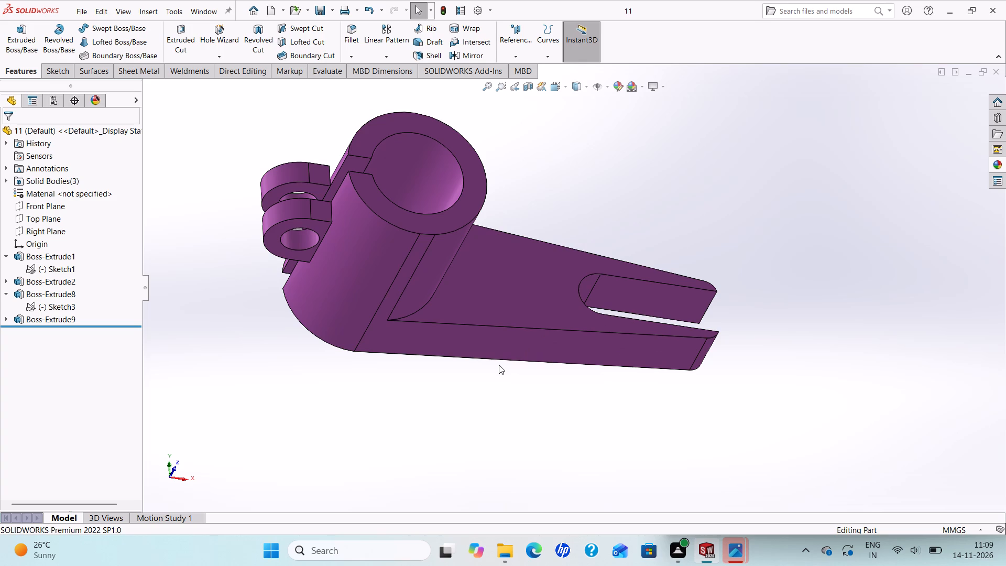
Save part 11, and close both part 11 and part 12.
key(ctrl+s)
click(999, 72)
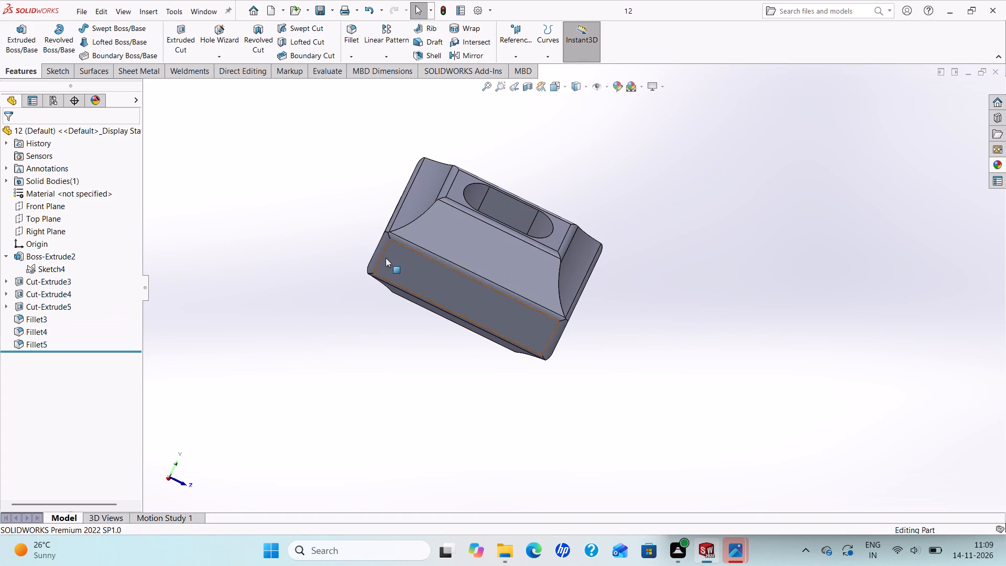
click(994, 74)
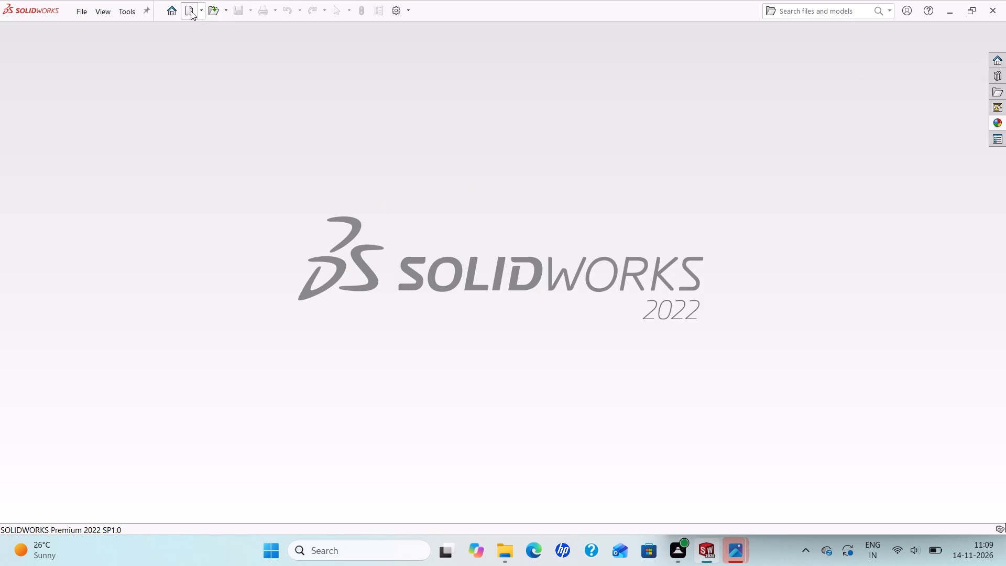
Create a new part and start a sketch on the Front Plane.
click(191, 11)
click(421, 410)
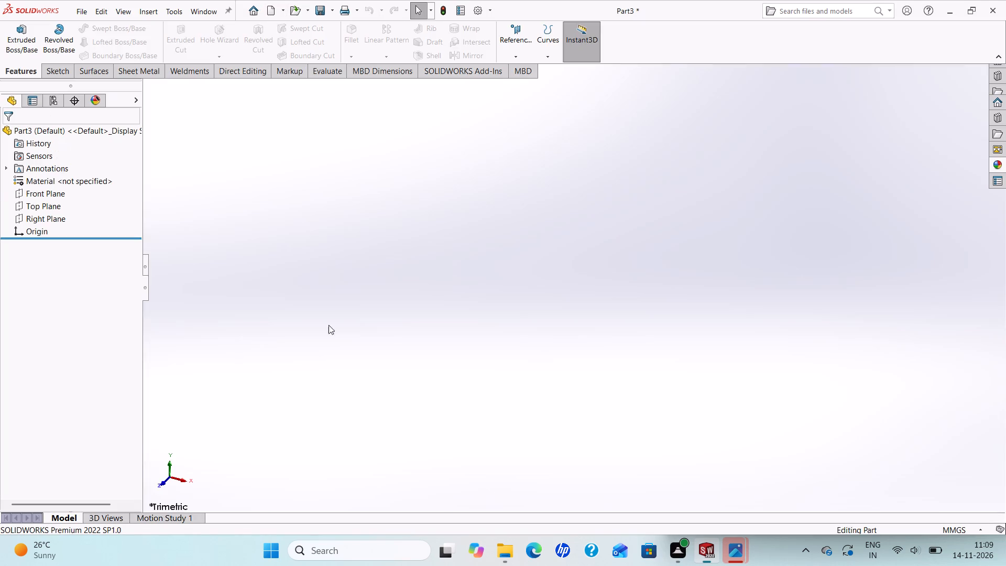
click(42, 192)
click(52, 180)
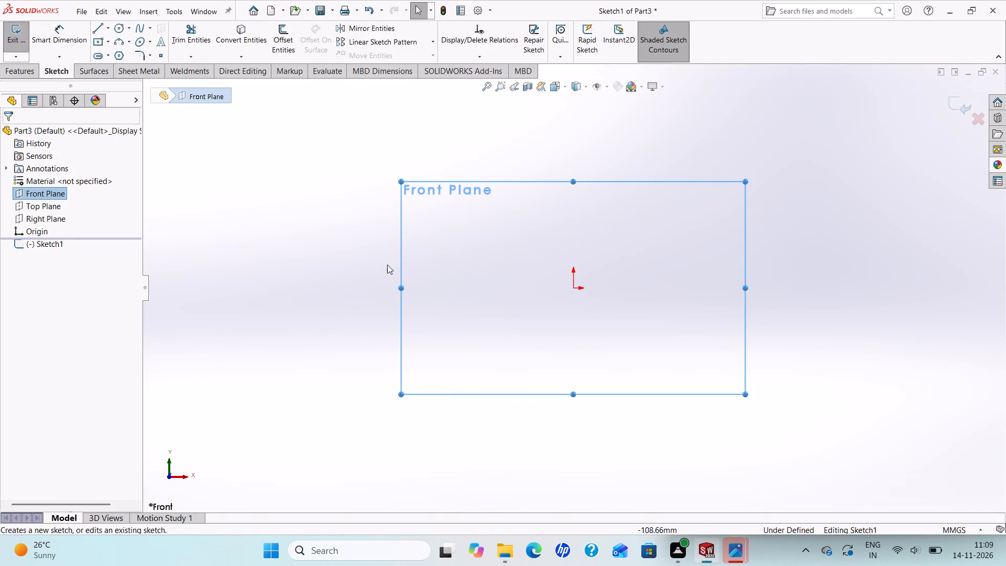
scroll(745, 307, up, 1)
scroll(745, 307, down, 1)
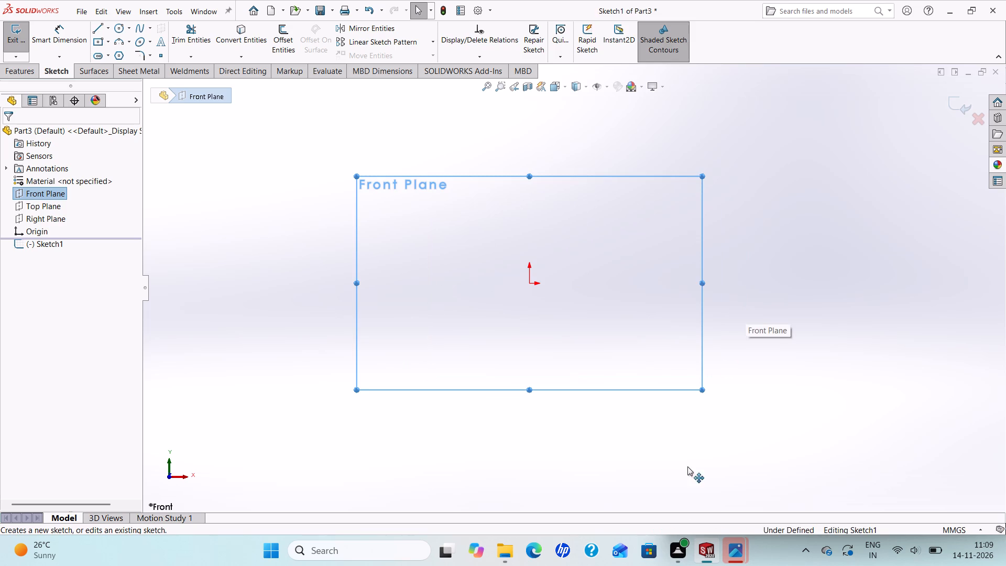
Bring up the Practice Problem 14.8 drawing beside the part and examine its front view, section A-A and rib dimensions.
click(732, 555)
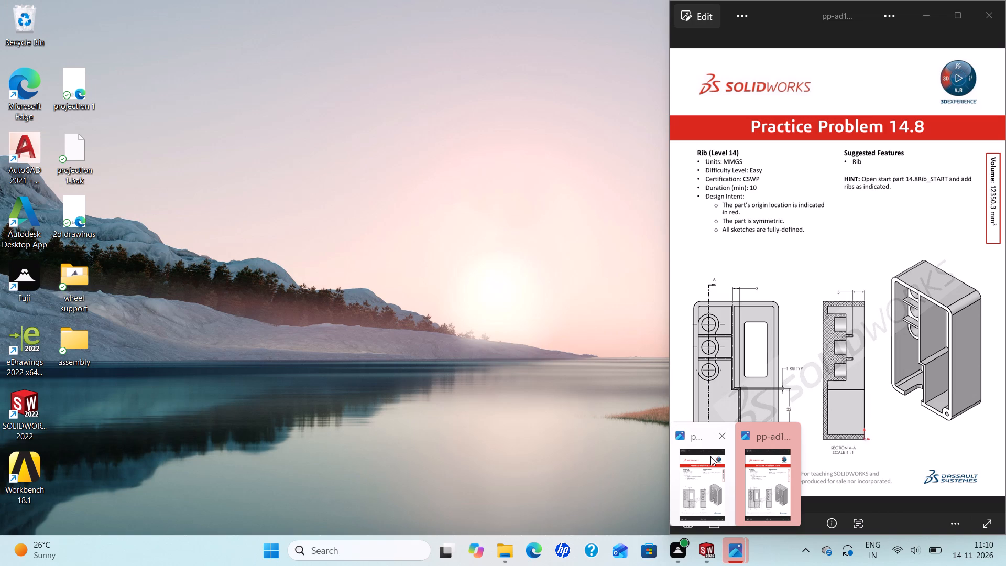
click(788, 432)
click(742, 476)
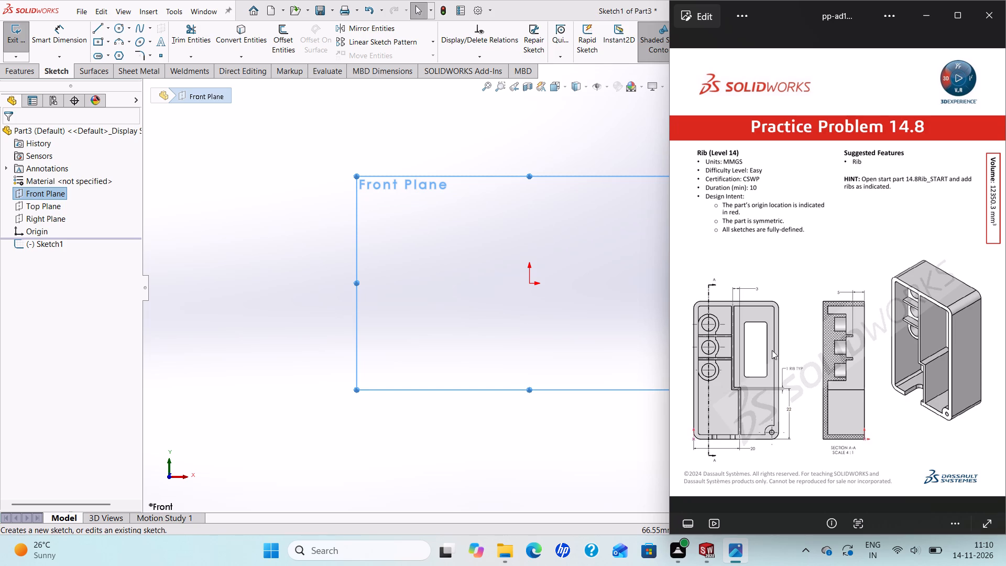
scroll(771, 411, up, 3)
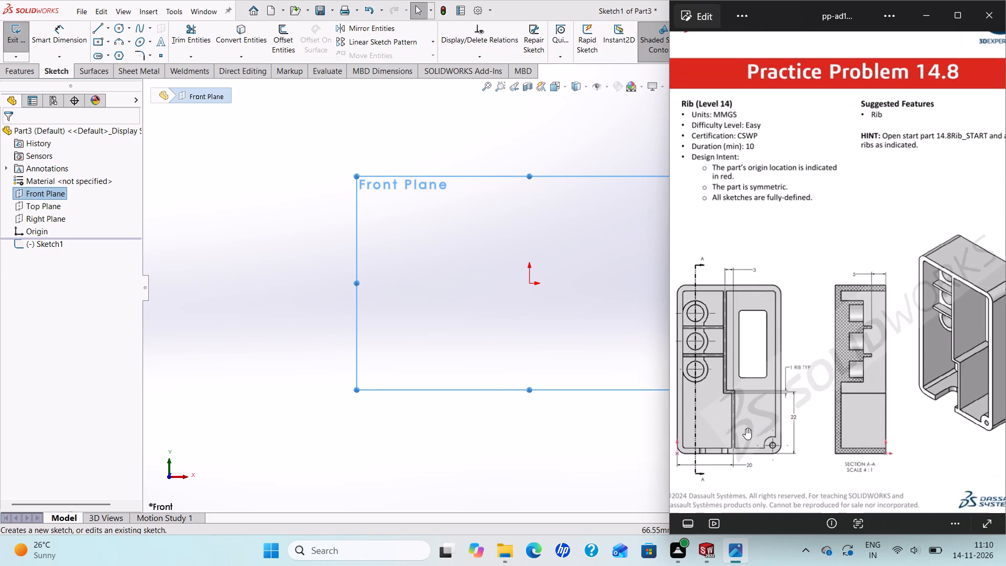
scroll(746, 428, up, 1)
scroll(743, 436, down, 2)
scroll(713, 450, up, 1)
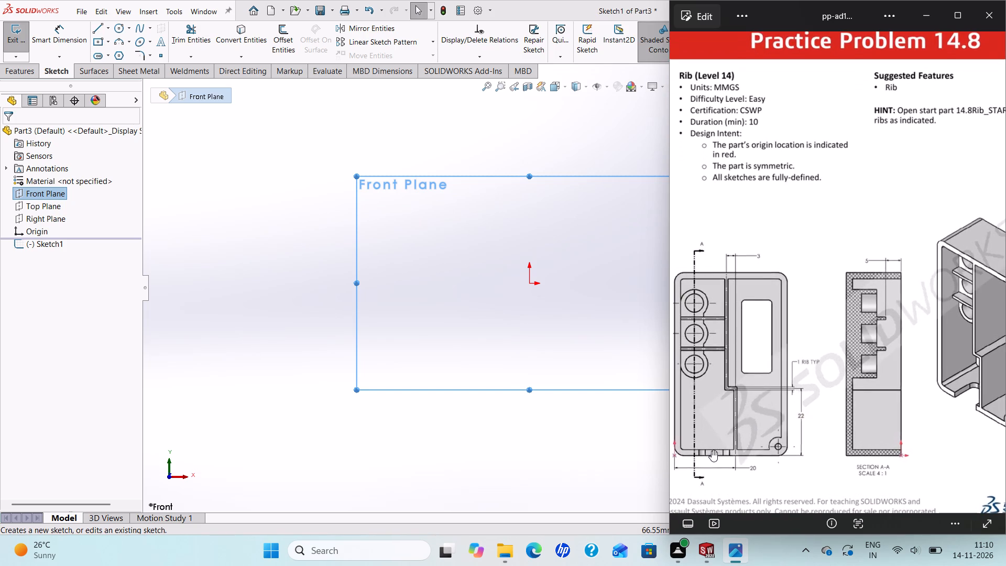
scroll(684, 458, down, 1)
scroll(684, 458, up, 2)
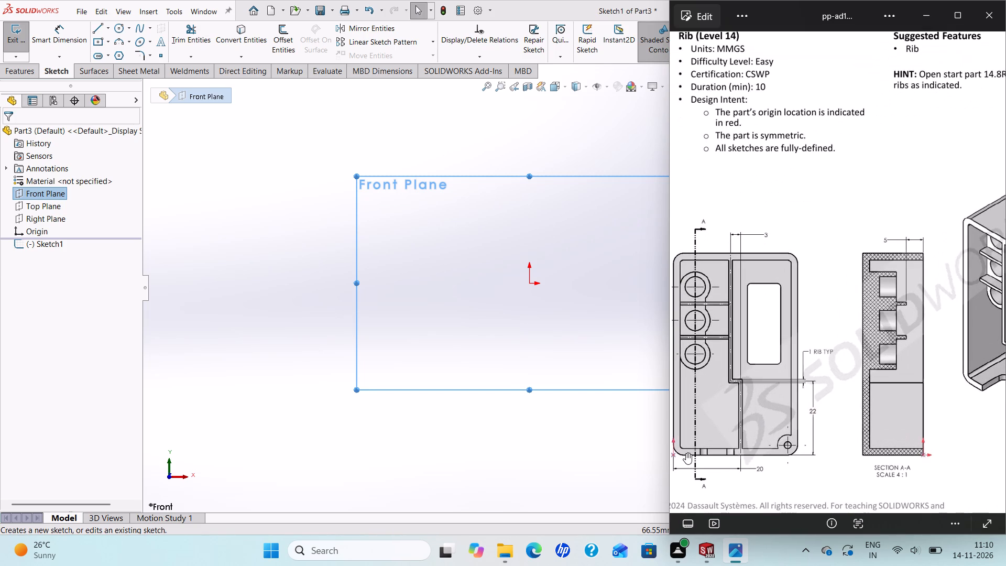
scroll(686, 453, down, 5)
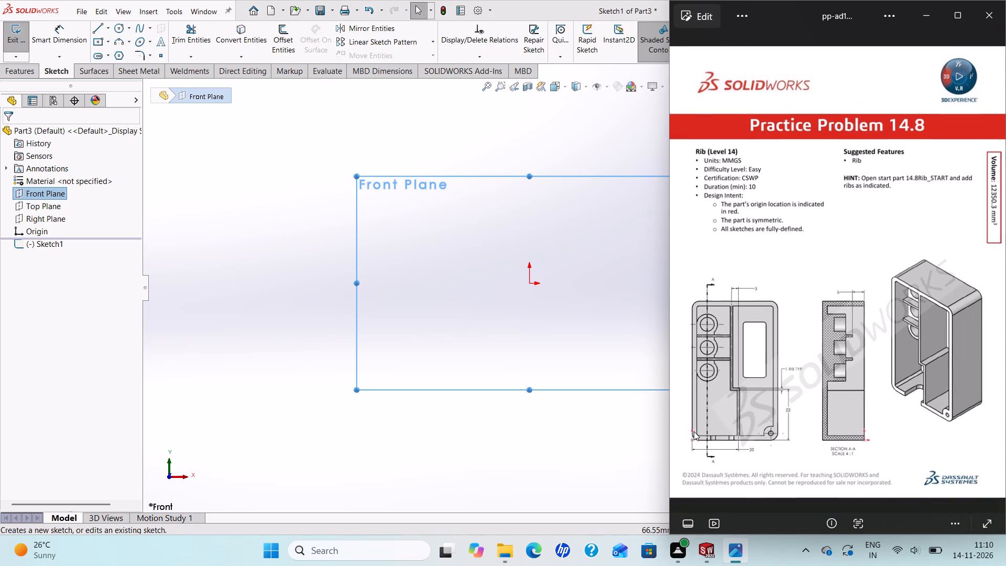
scroll(694, 431, down, 3)
scroll(687, 443, up, 1)
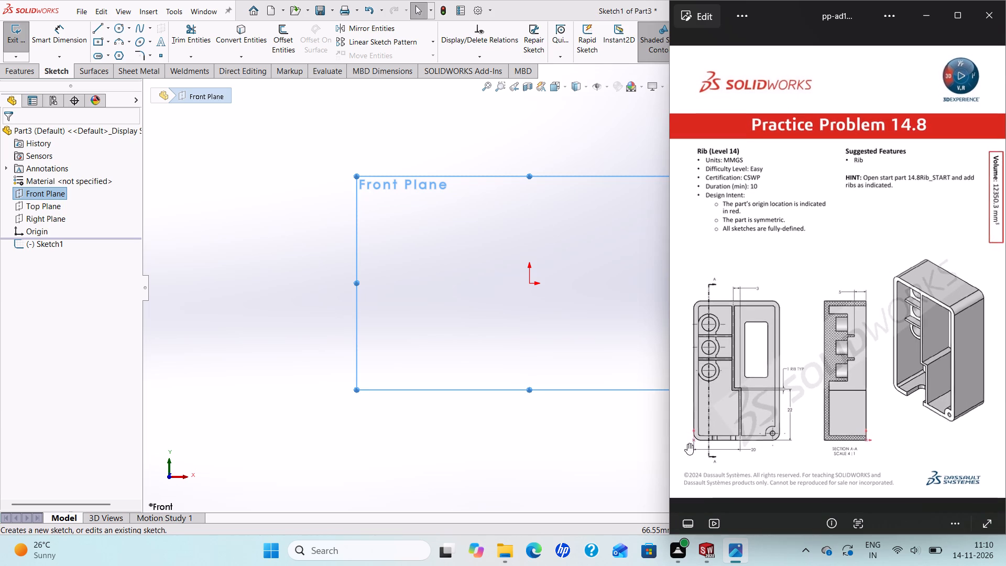
scroll(687, 443, up, 4)
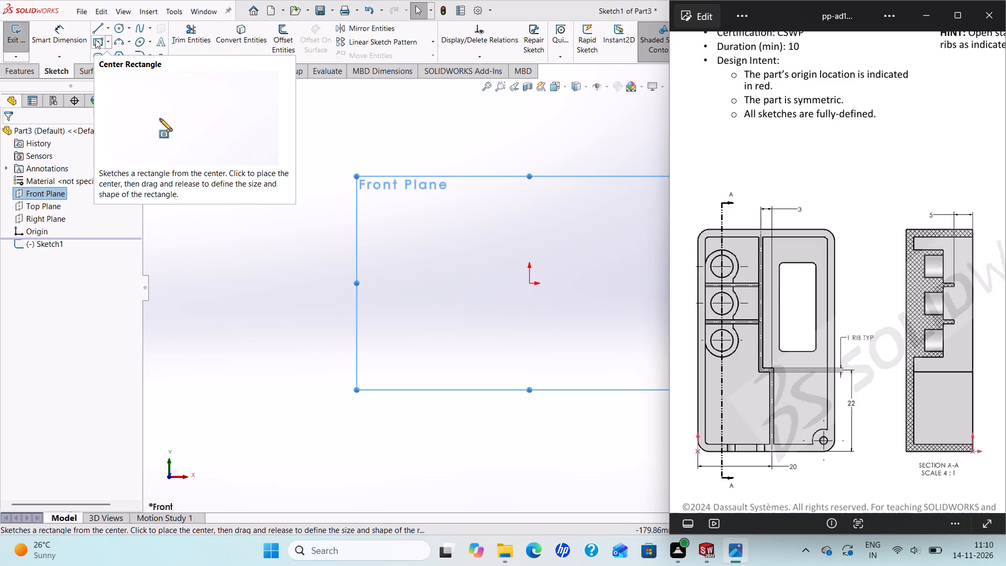
scroll(846, 163, up, 2)
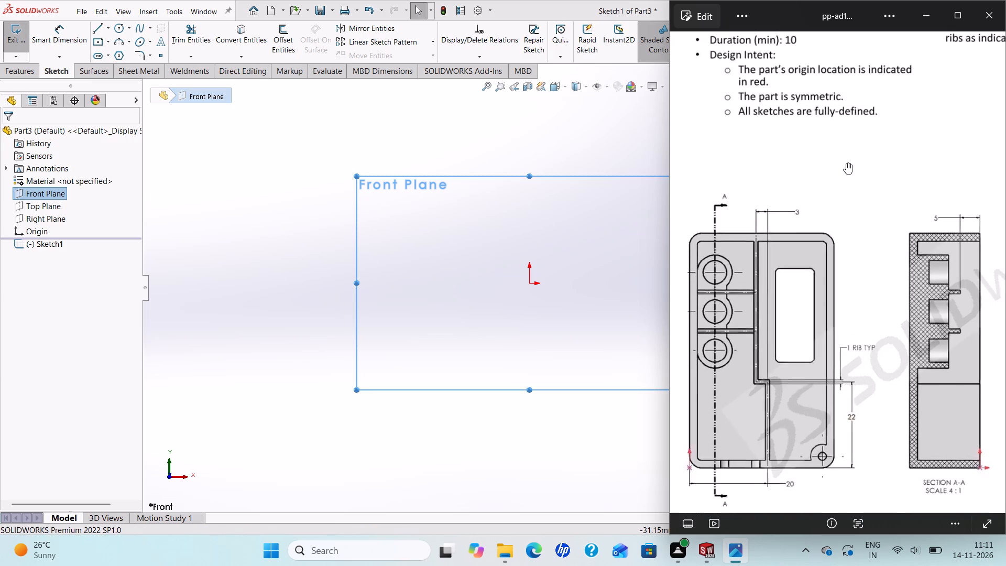
scroll(846, 163, down, 6)
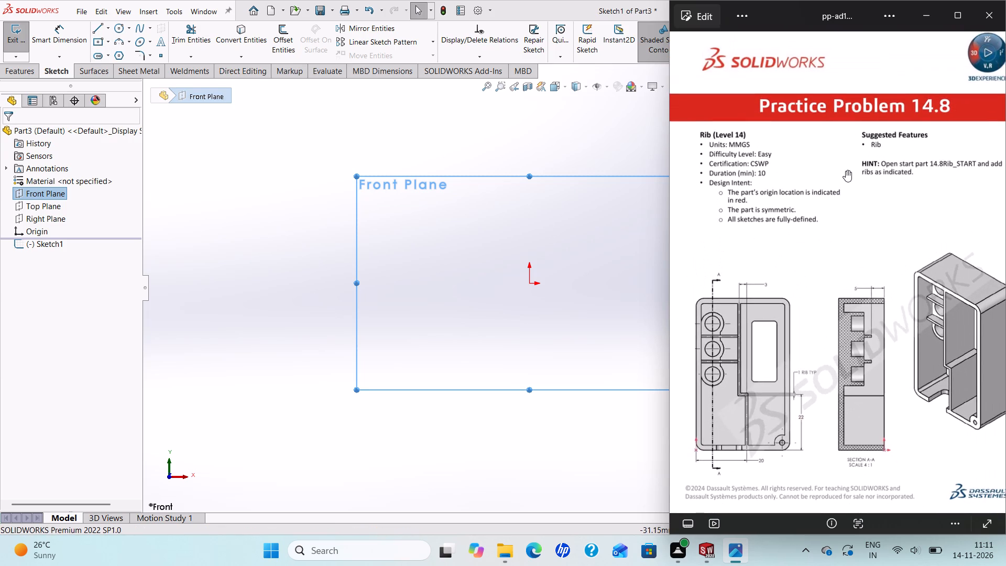
scroll(807, 484, down, 4)
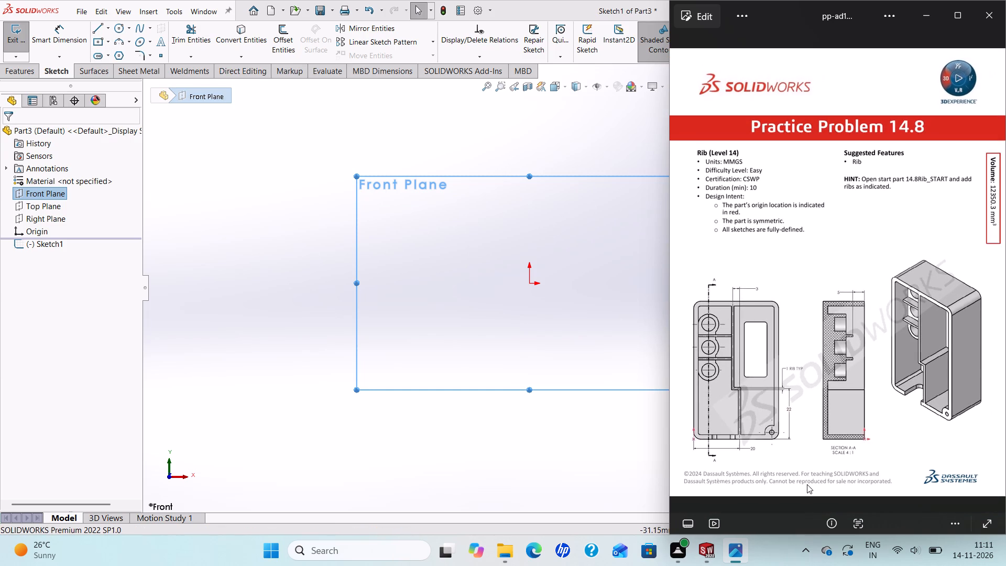
scroll(706, 396, up, 1)
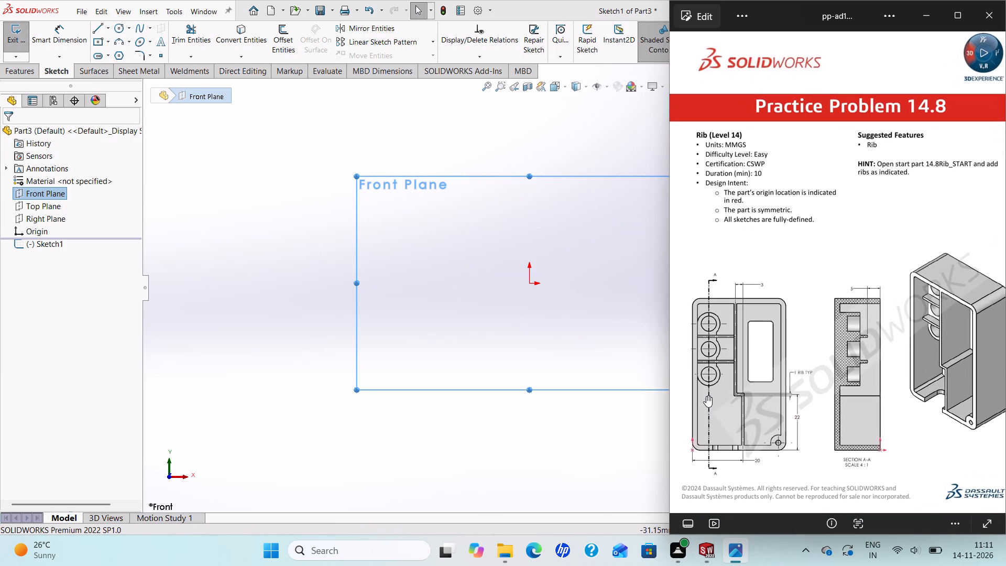
scroll(706, 395, up, 1)
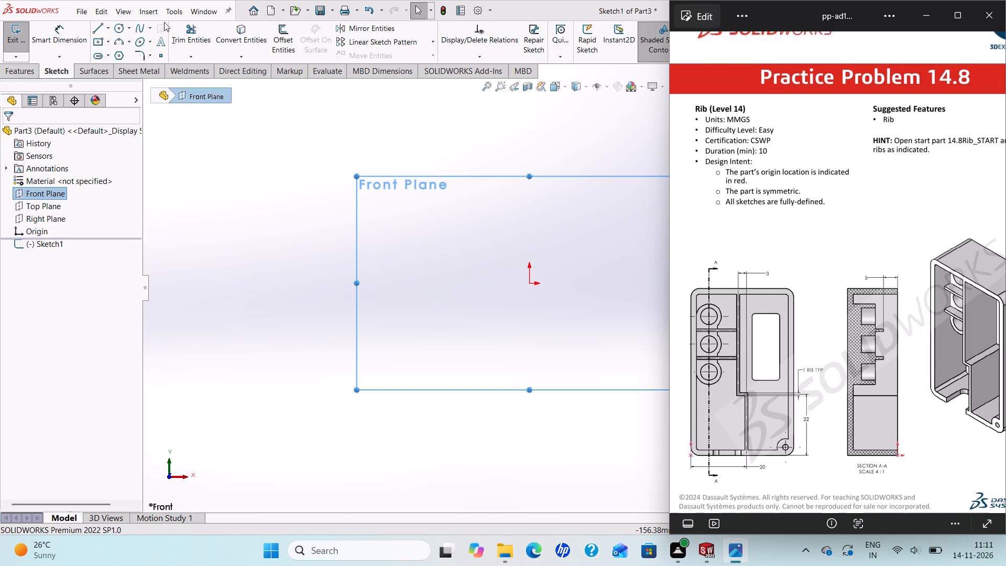
Sketch a center rectangle about 109 mm wide and 131 mm high, centred on the origin.
click(99, 39)
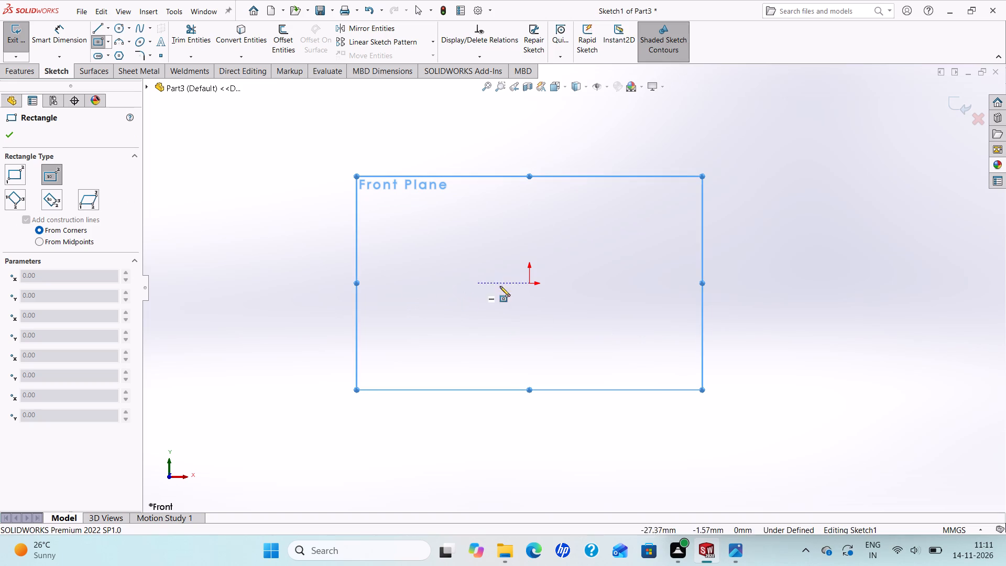
click(530, 285)
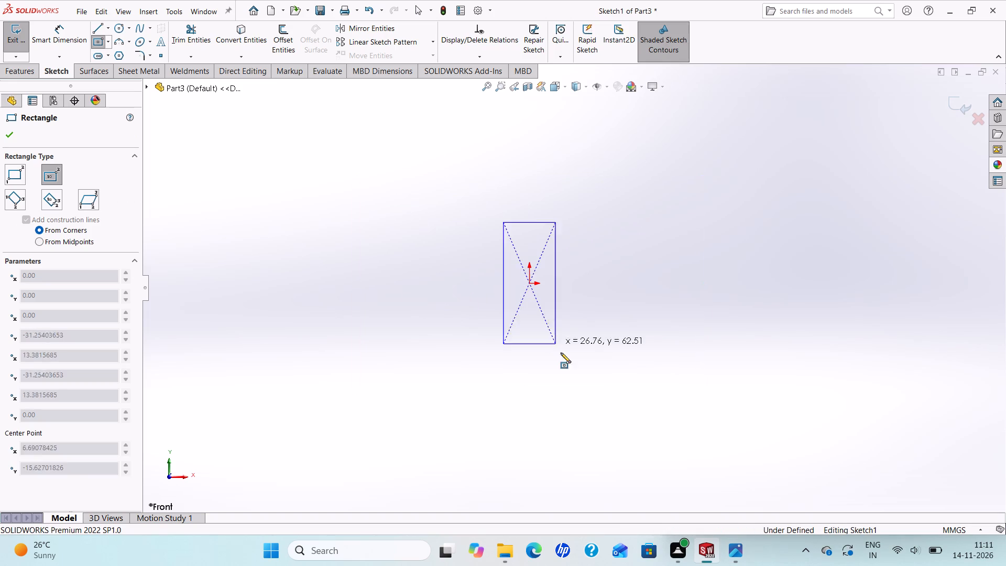
click(636, 410)
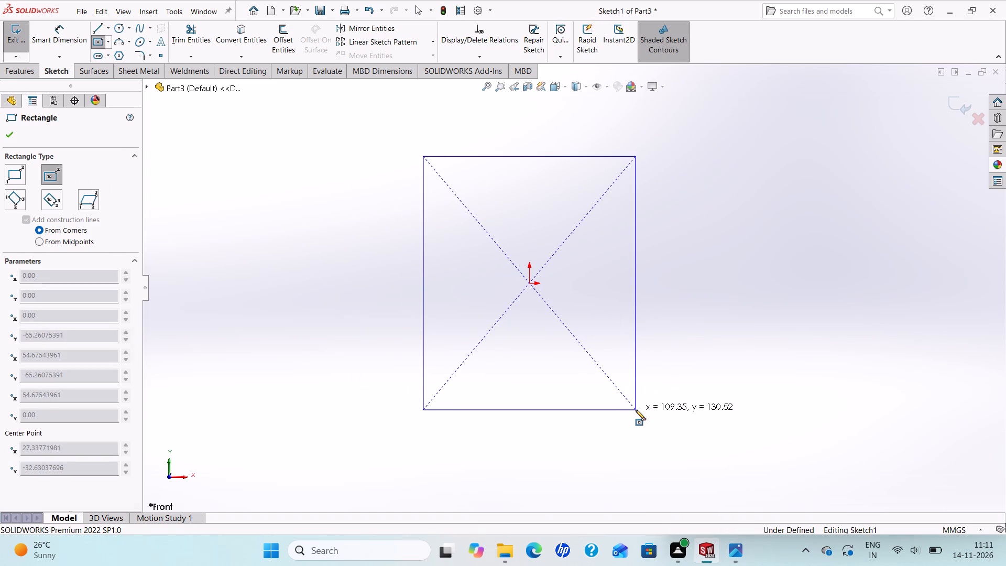
right_click(636, 409)
click(658, 418)
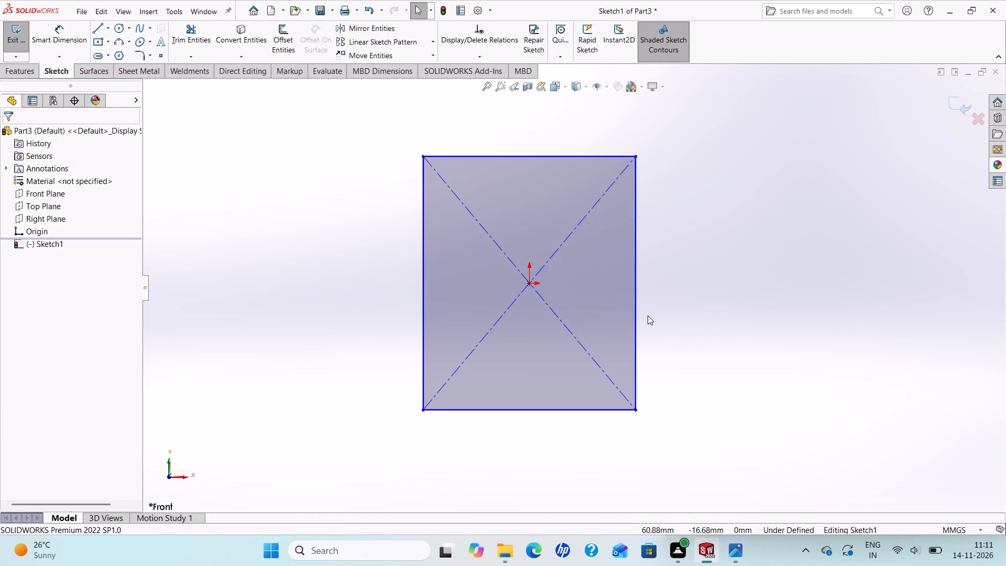
Dimension the rectangle with a height of 50 mm and a width of 40 mm.
scroll(647, 315, up, 2)
click(67, 33)
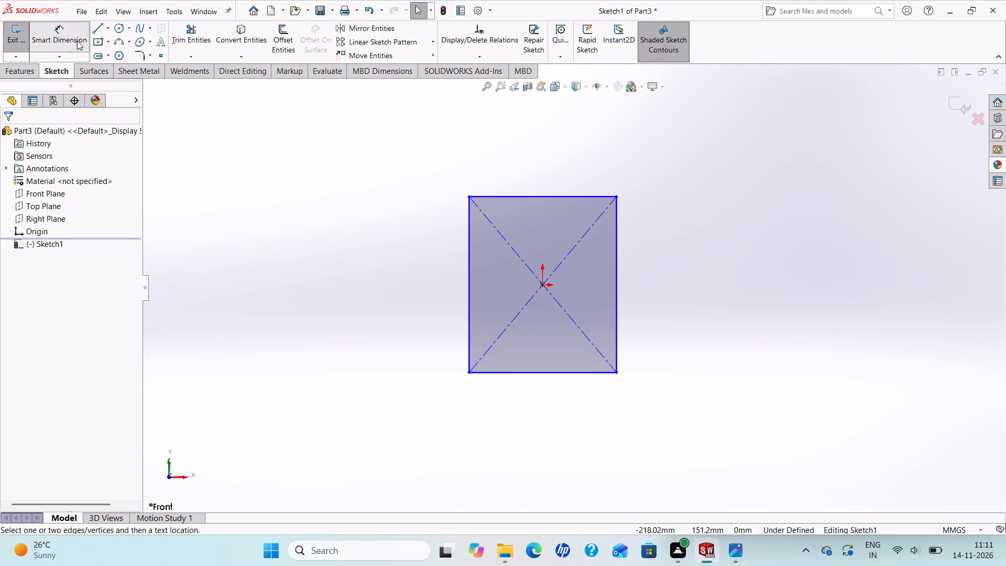
click(468, 285)
click(436, 281)
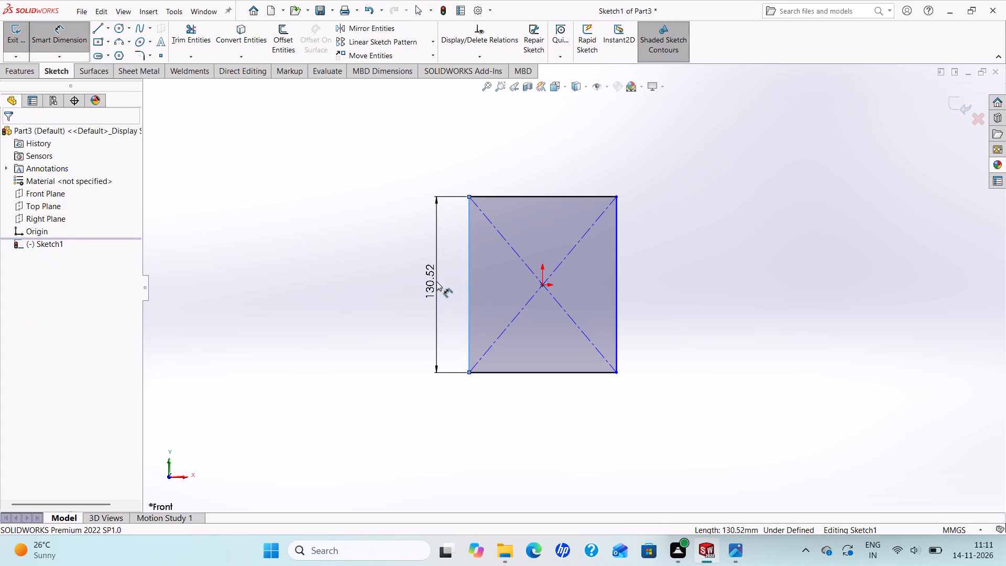
text(50)
key(Return)
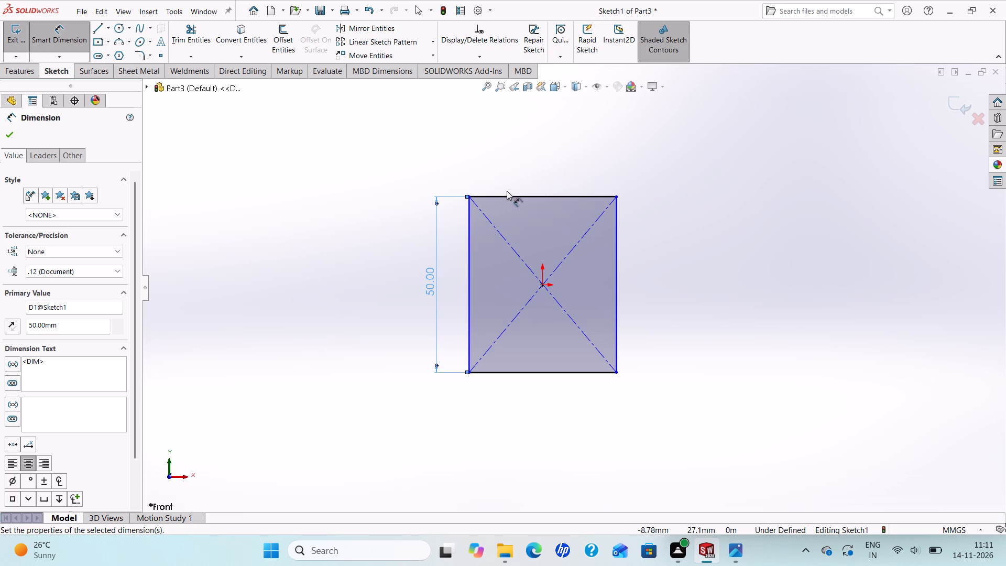
click(564, 197)
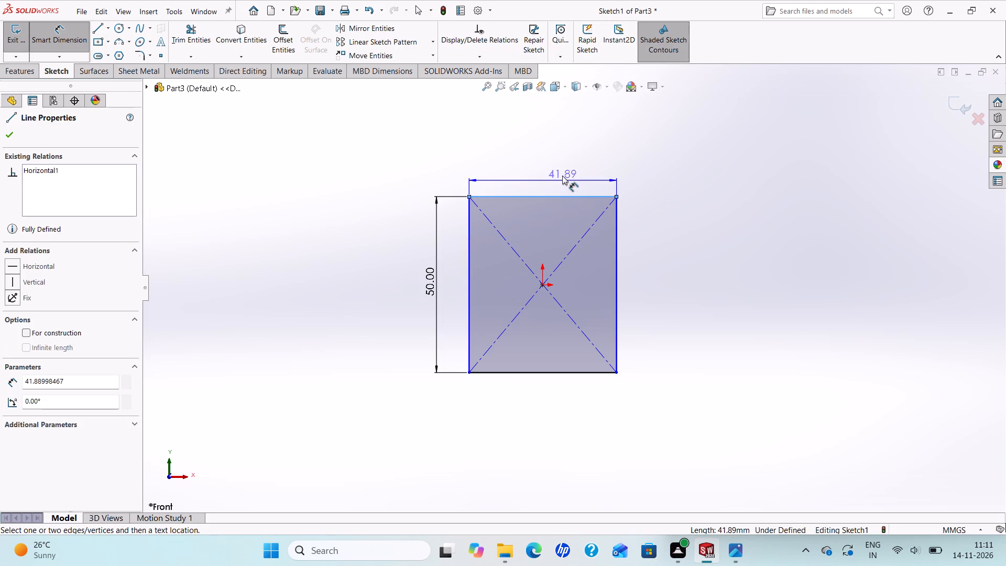
click(562, 175)
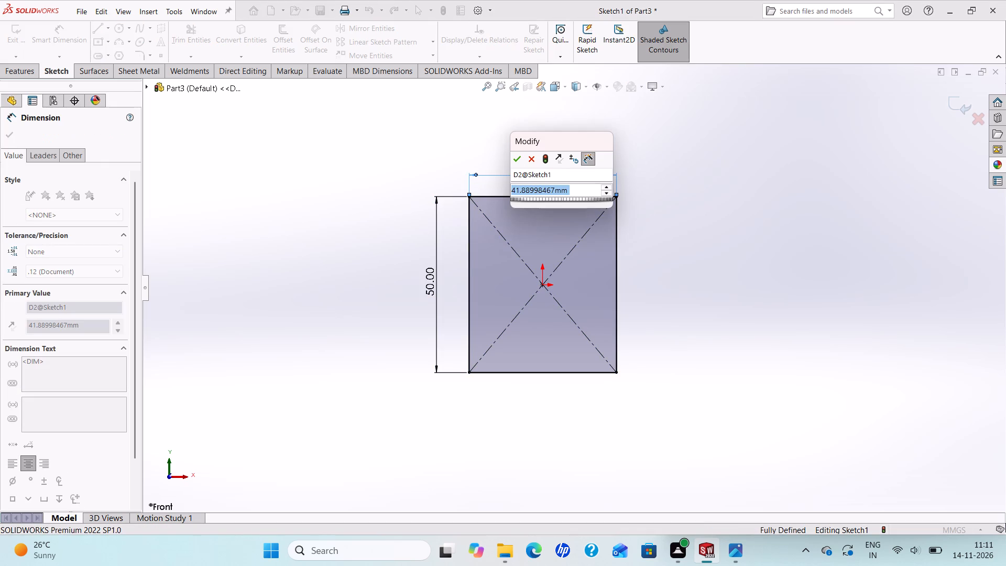
text(40)
key(Return)
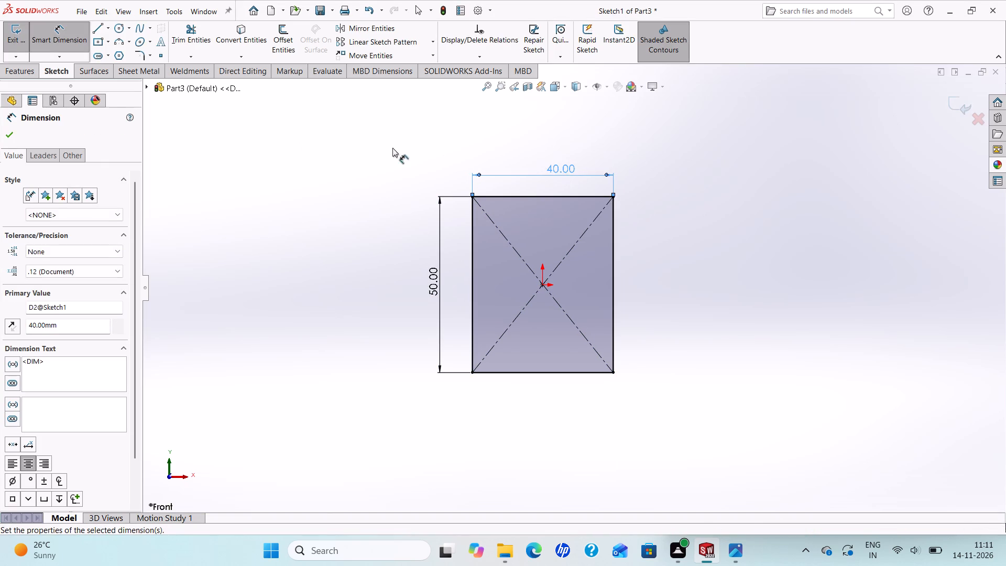
click(15, 134)
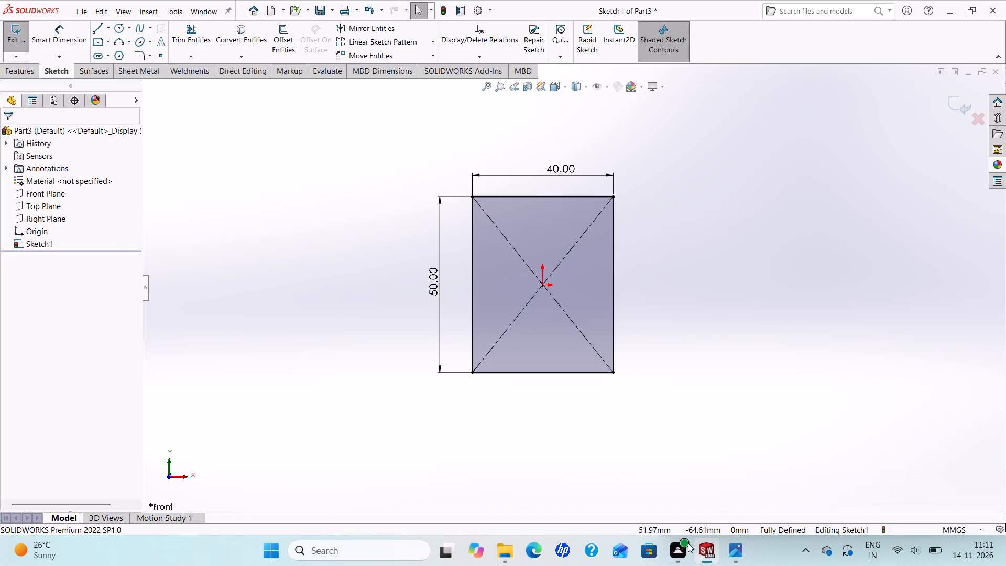
Round all four corners of the 40 by 50 mm rectangle with 5 mm sketch fillets.
click(731, 553)
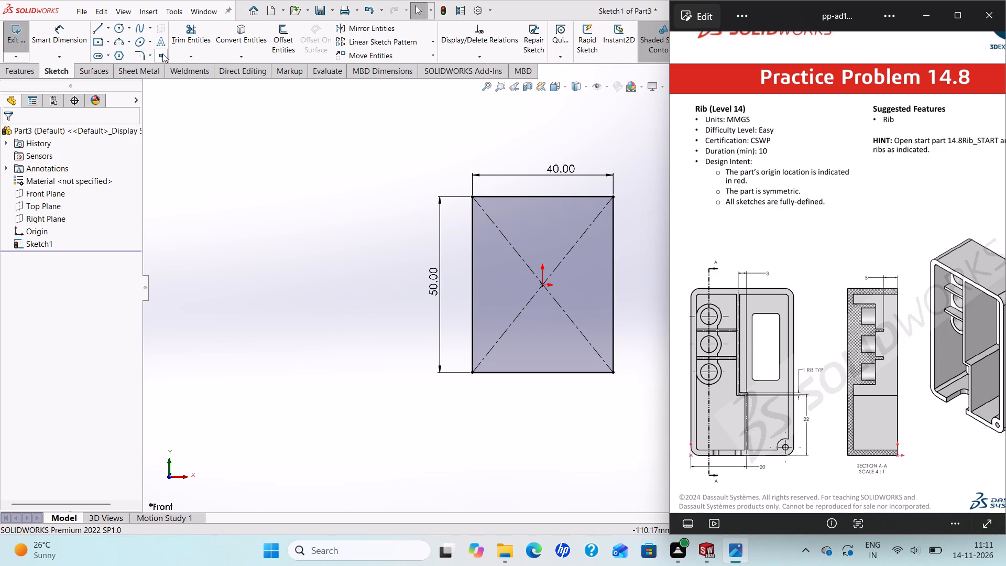
click(145, 51)
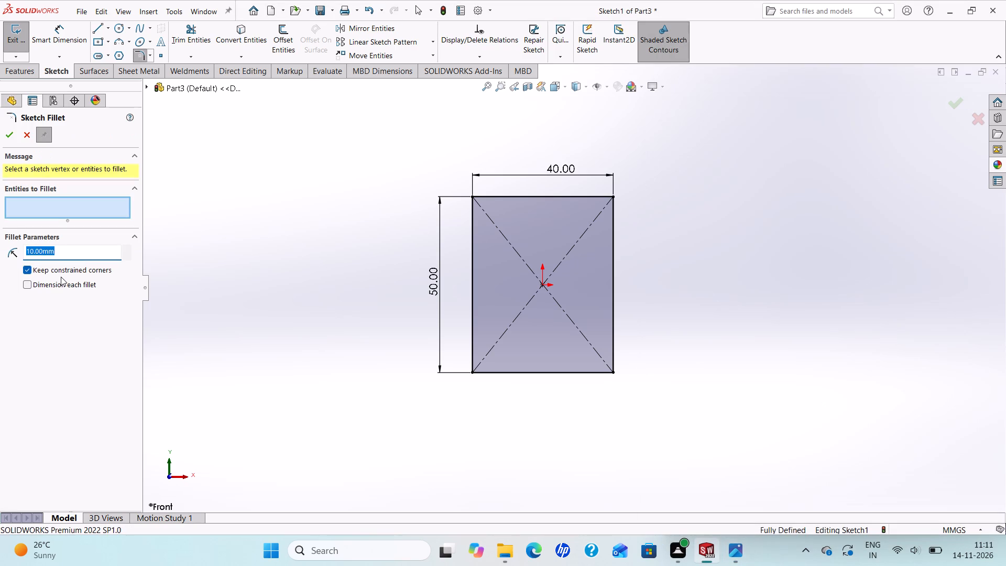
key(5)
key(Return)
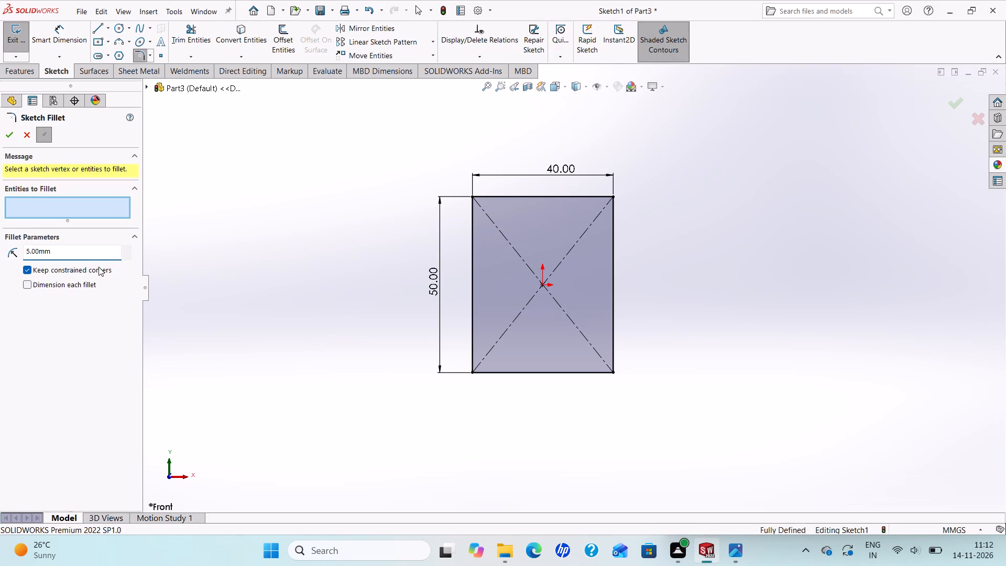
click(472, 199)
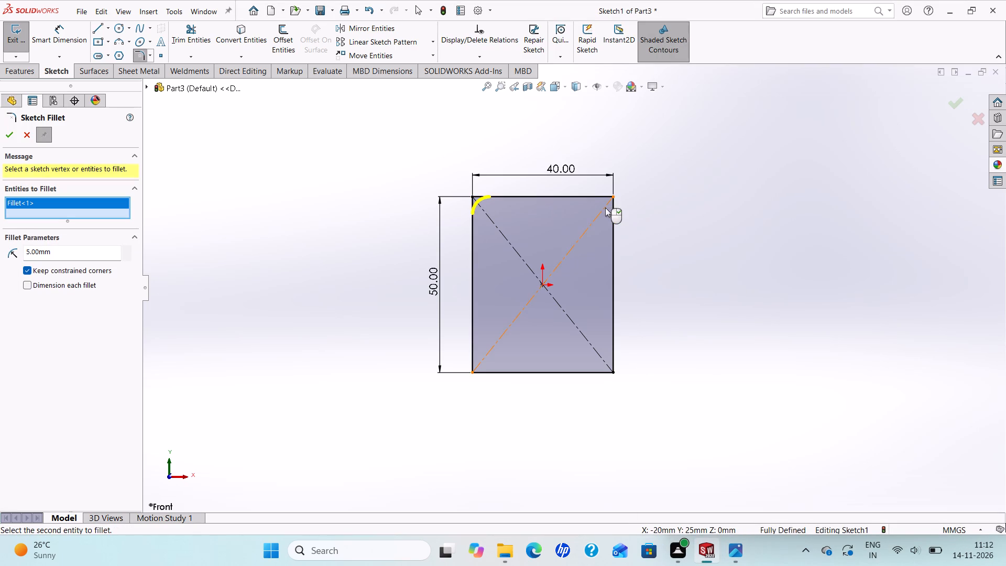
click(615, 197)
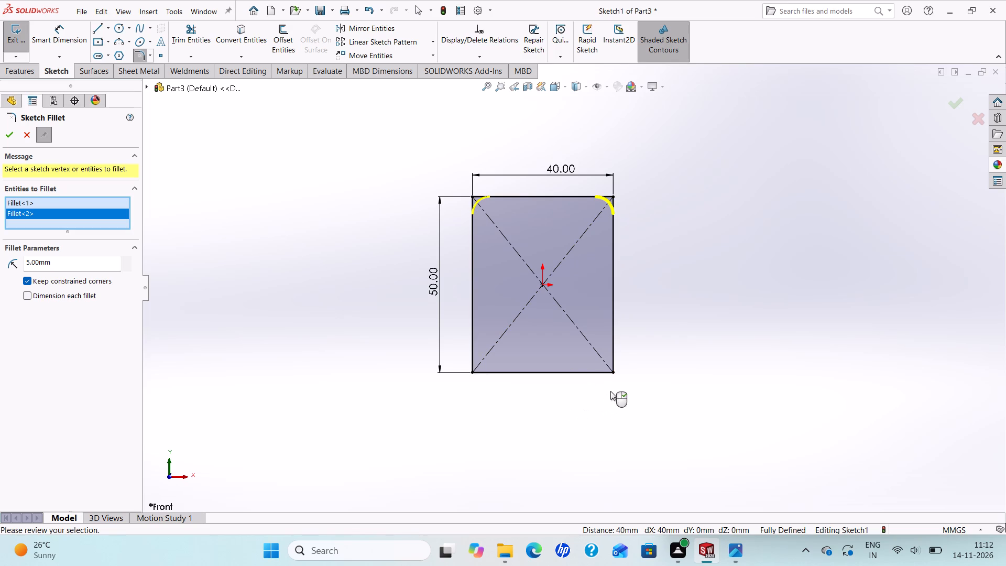
click(615, 371)
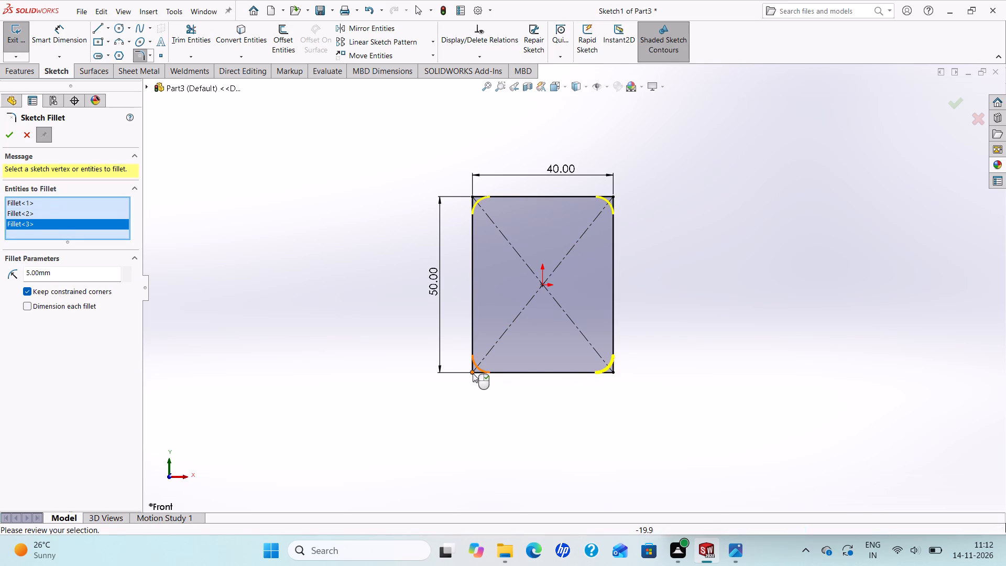
click(472, 373)
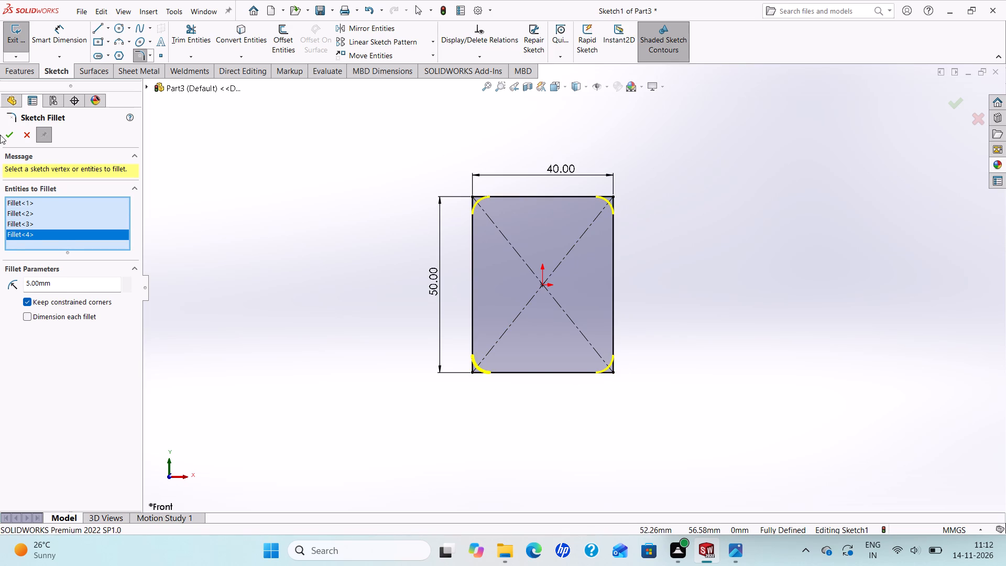
click(10, 137)
click(7, 134)
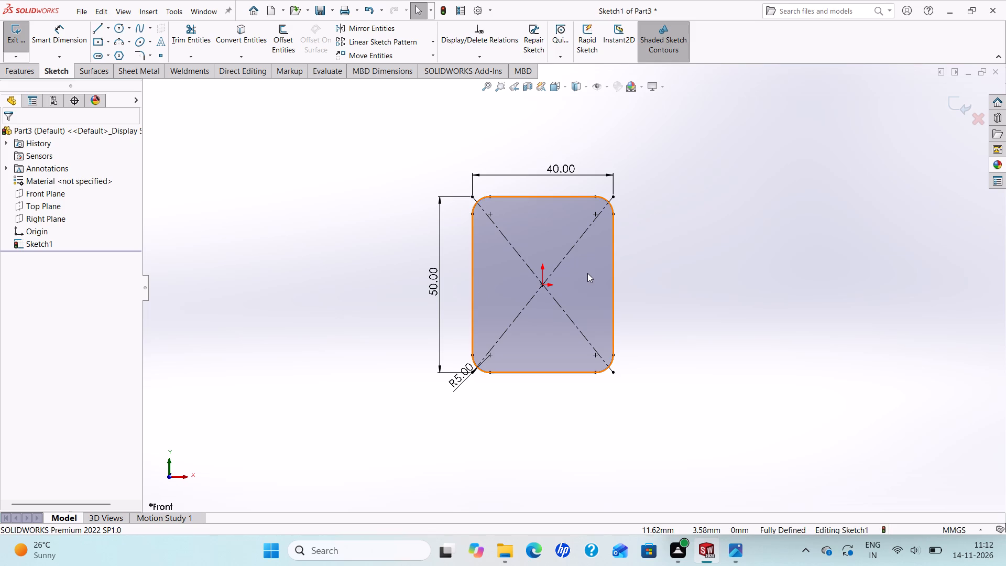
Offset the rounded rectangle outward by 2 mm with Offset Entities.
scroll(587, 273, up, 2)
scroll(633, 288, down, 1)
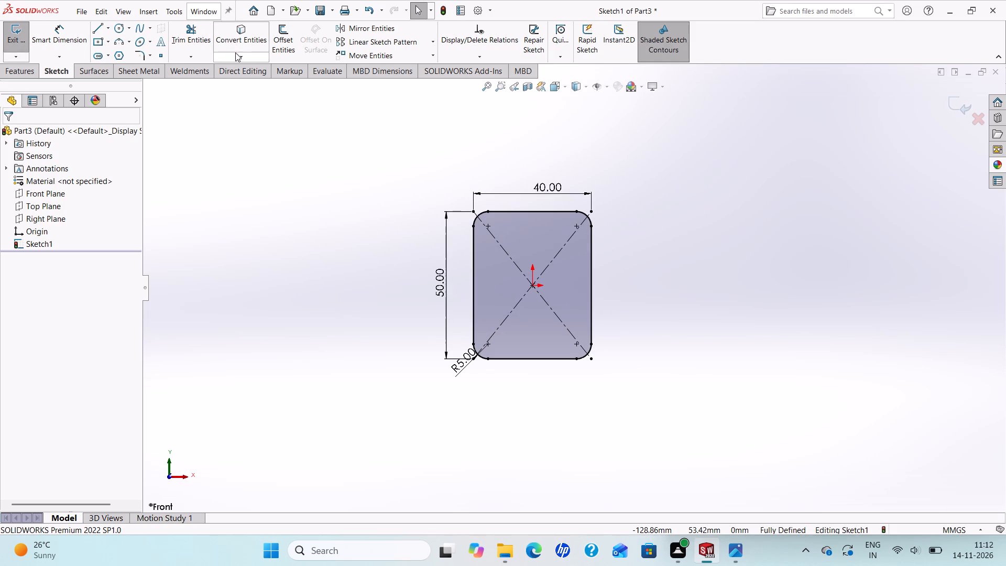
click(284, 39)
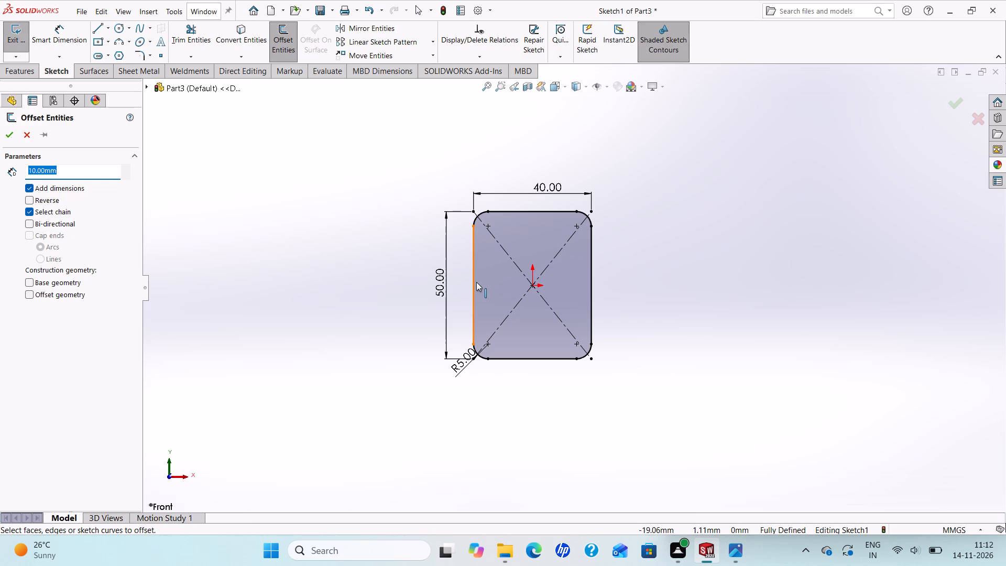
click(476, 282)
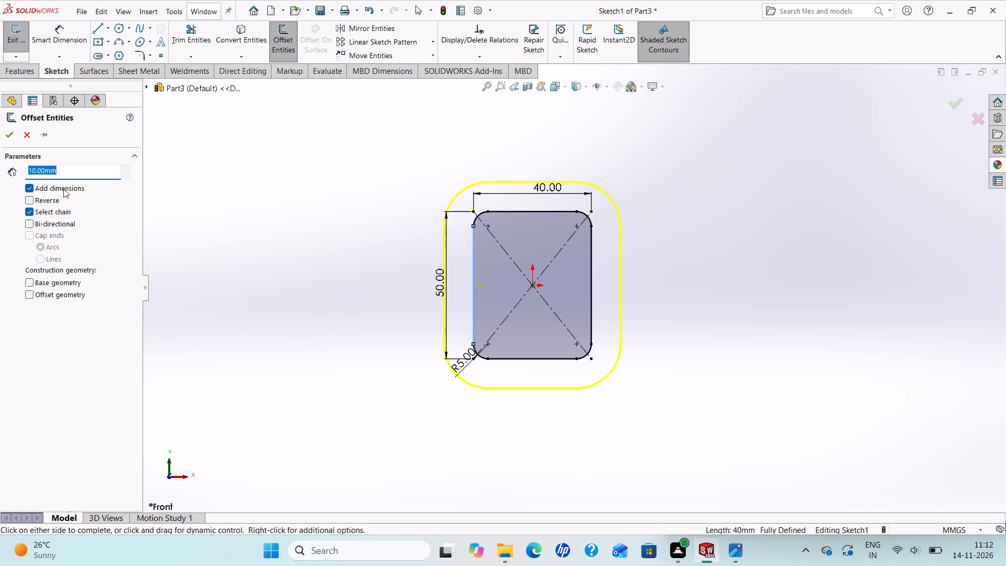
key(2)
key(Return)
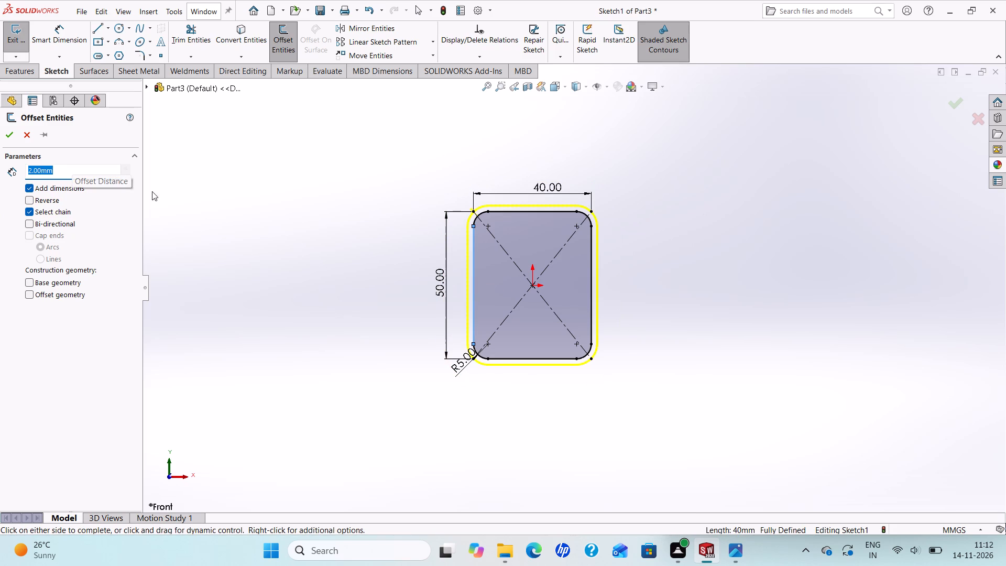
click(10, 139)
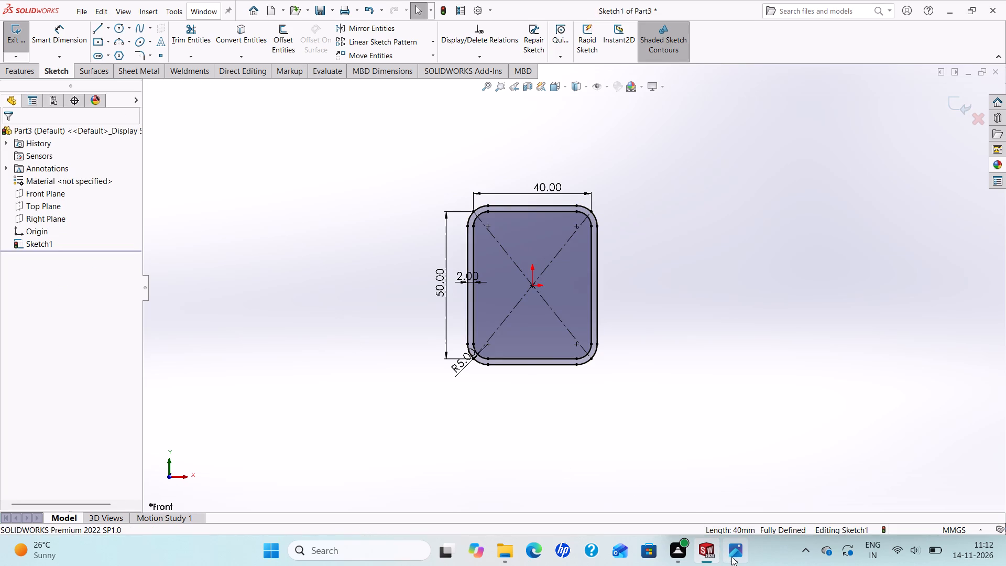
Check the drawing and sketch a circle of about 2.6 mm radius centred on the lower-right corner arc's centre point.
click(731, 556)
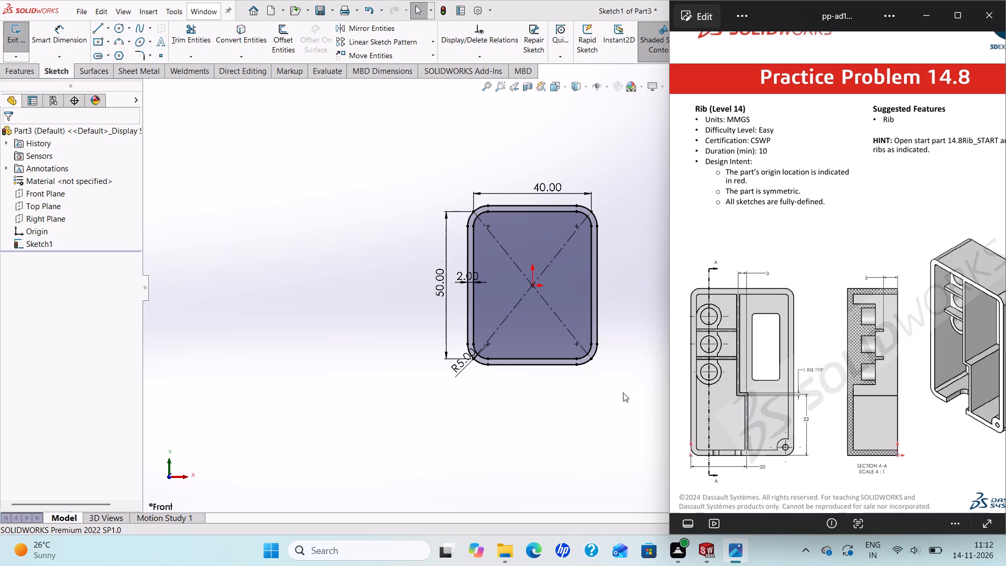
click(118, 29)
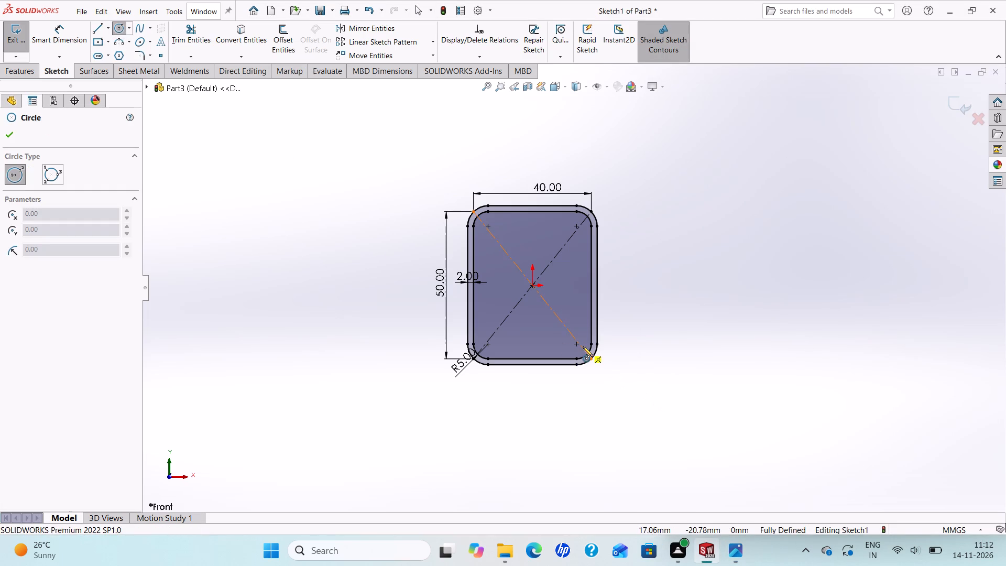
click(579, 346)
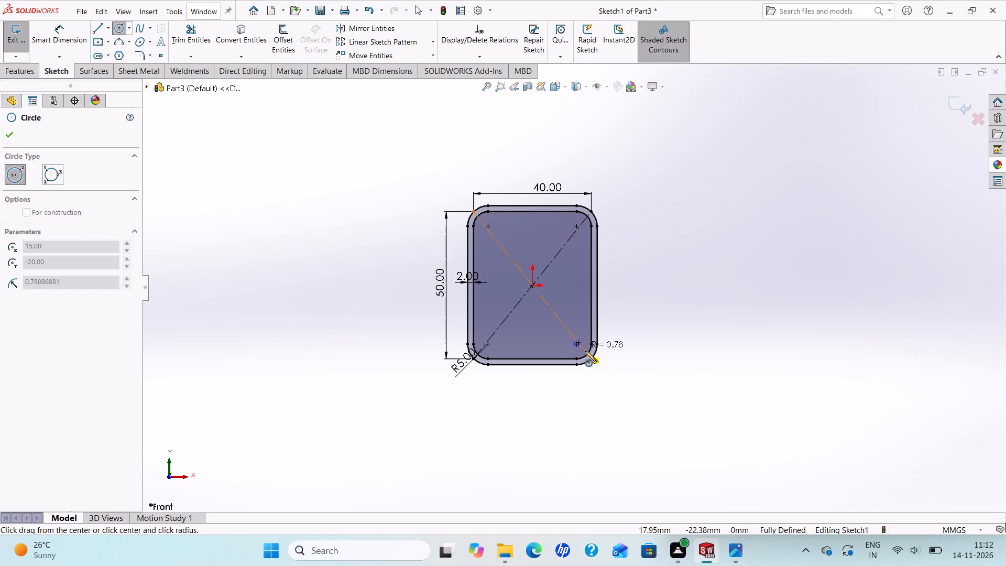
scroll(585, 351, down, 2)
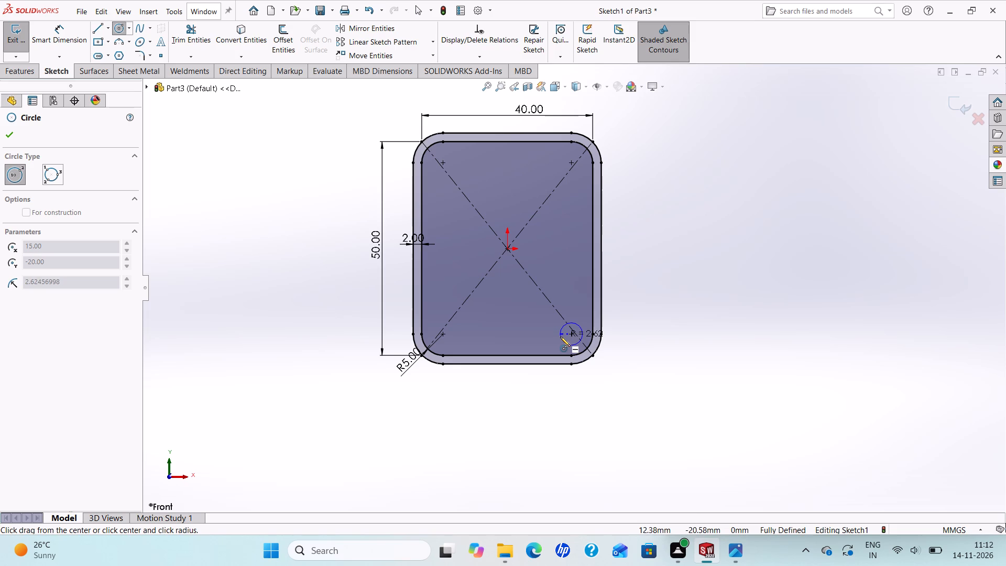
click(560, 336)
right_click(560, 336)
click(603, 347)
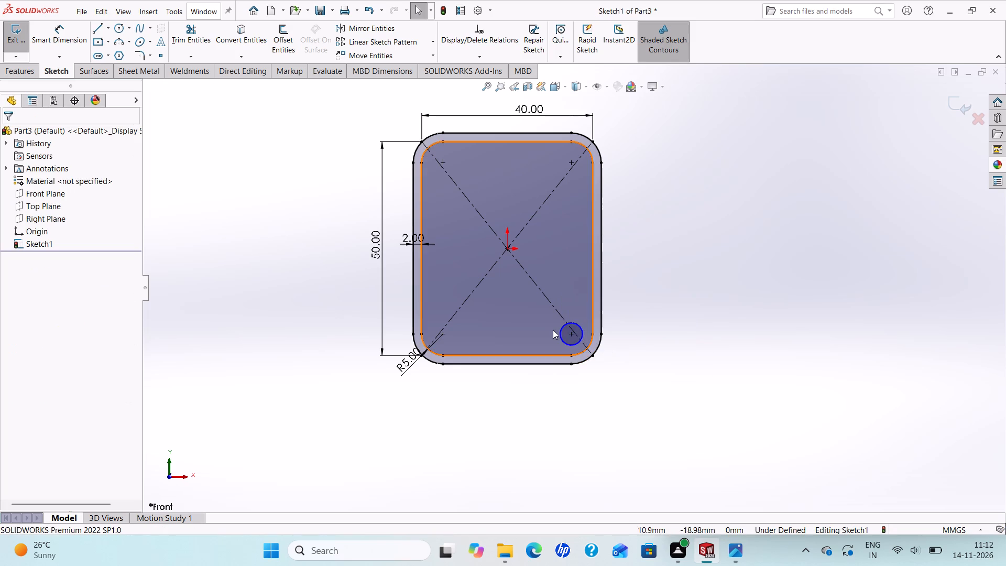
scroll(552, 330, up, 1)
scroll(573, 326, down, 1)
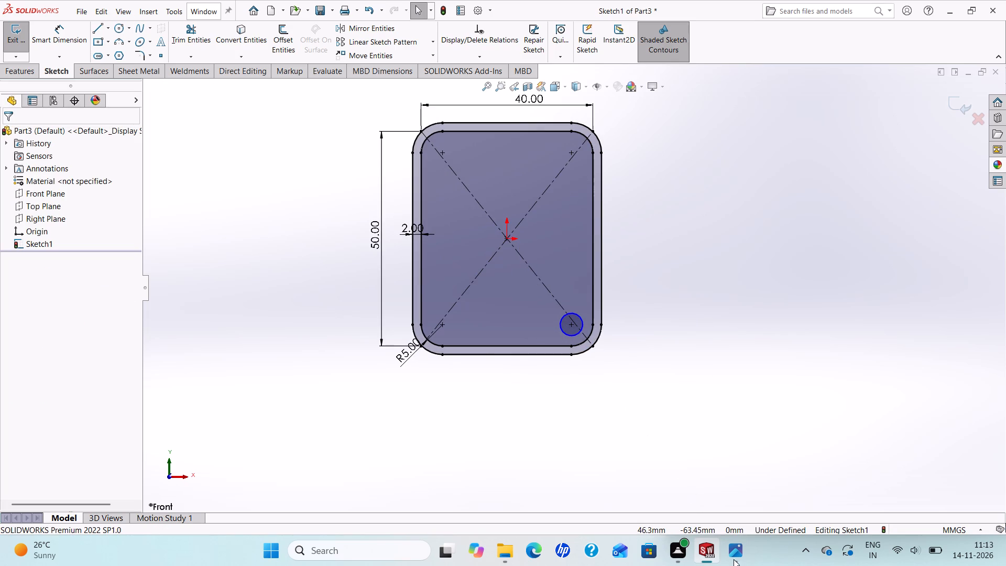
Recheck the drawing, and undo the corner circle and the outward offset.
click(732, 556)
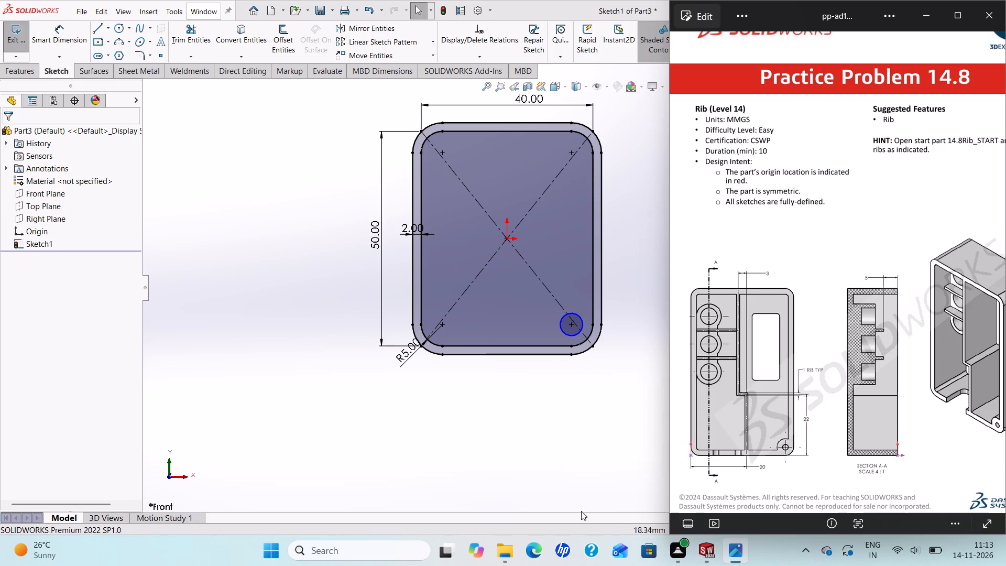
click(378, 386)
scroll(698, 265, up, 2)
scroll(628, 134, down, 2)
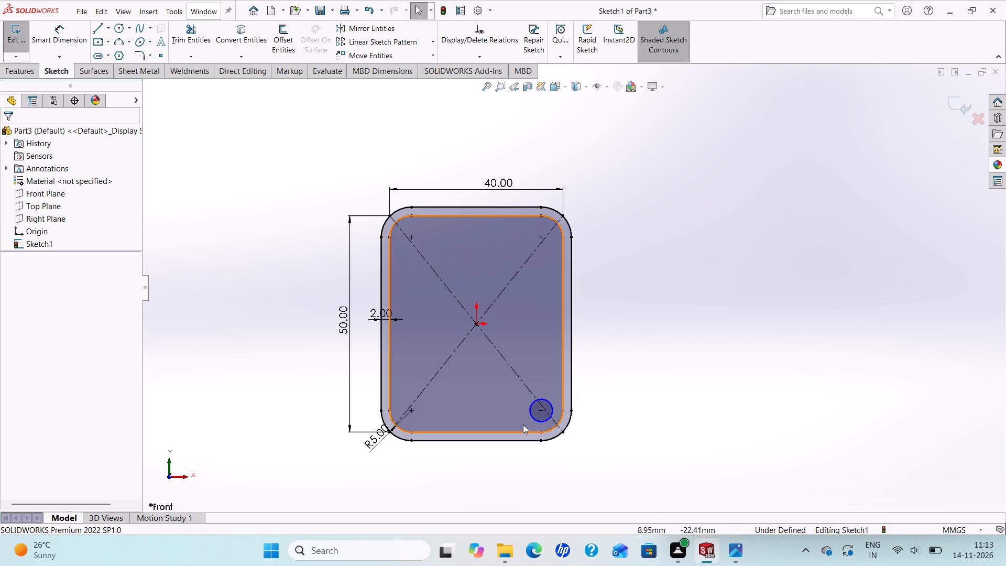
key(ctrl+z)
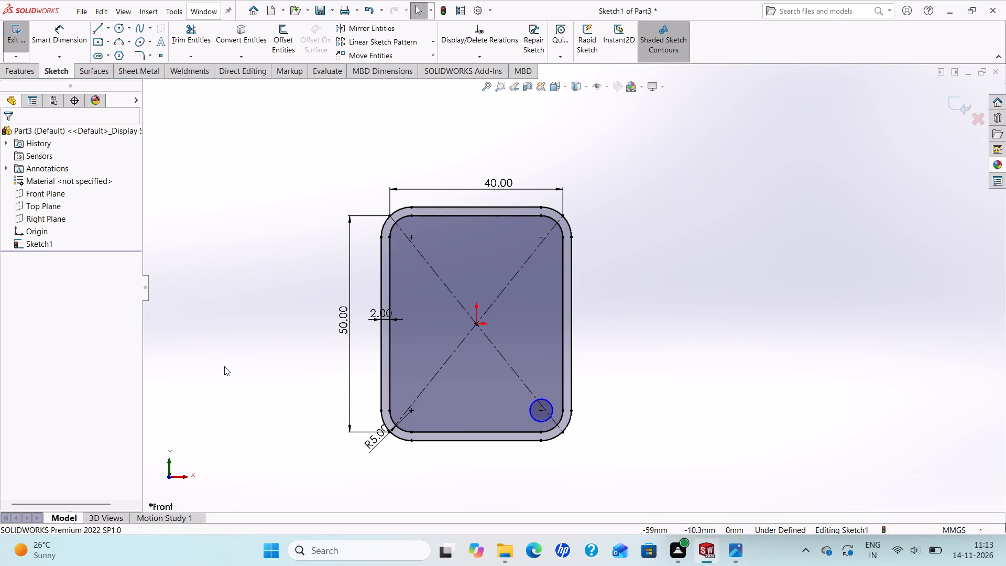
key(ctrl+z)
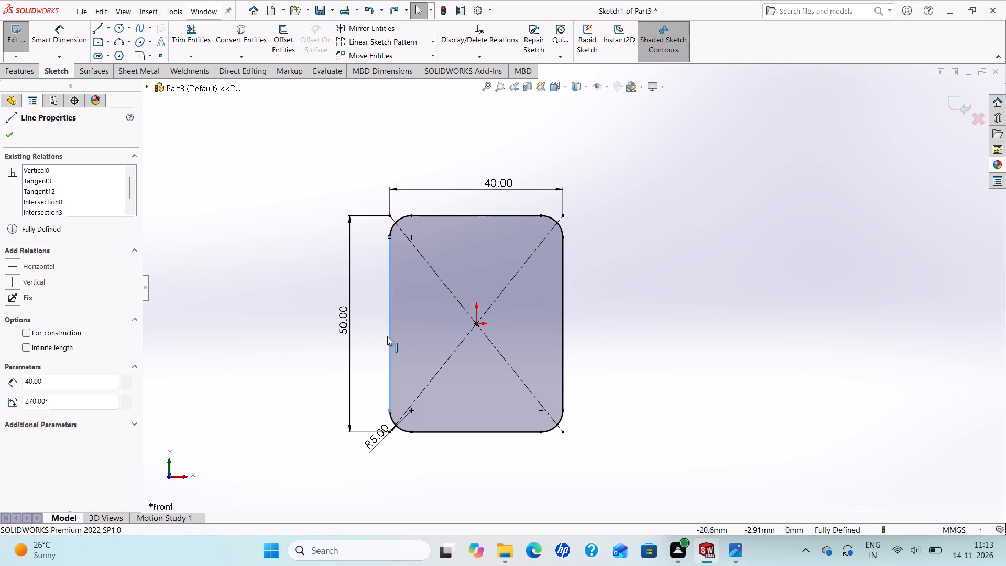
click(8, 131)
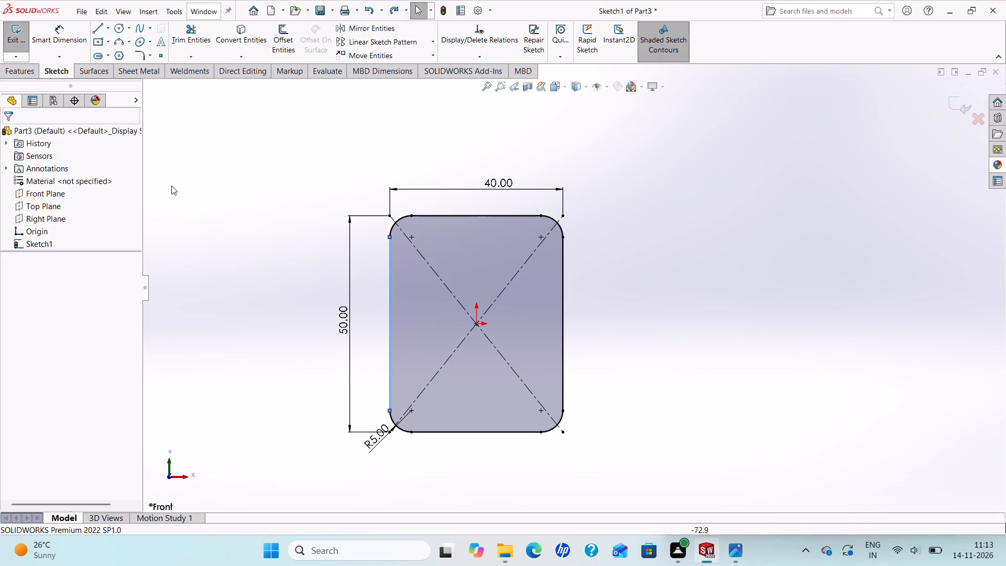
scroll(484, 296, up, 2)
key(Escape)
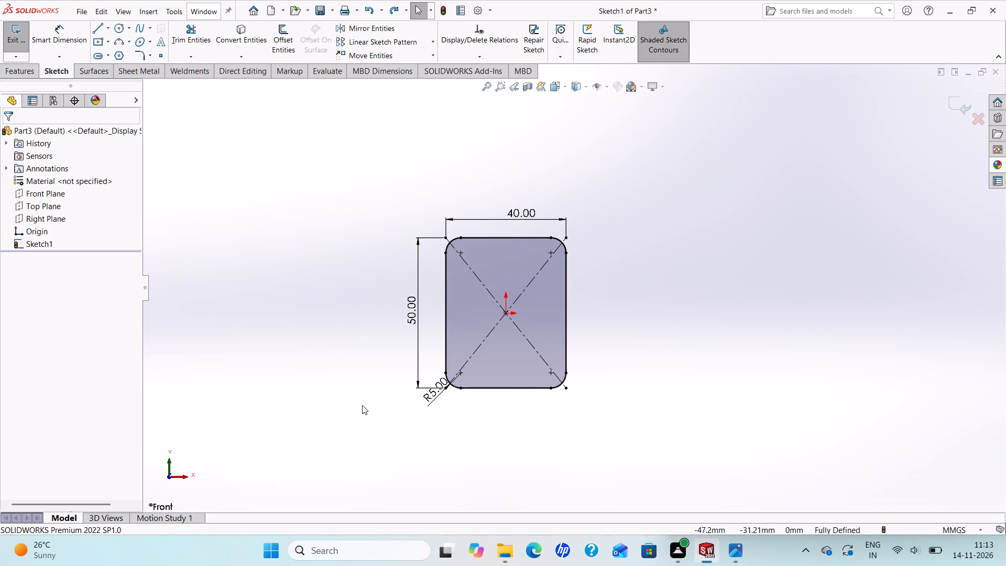
Offset the rounded rectangle 2 mm inward, reversing the offset direction, to form the wall outline.
scroll(498, 392, down, 1)
scroll(552, 373, up, 1)
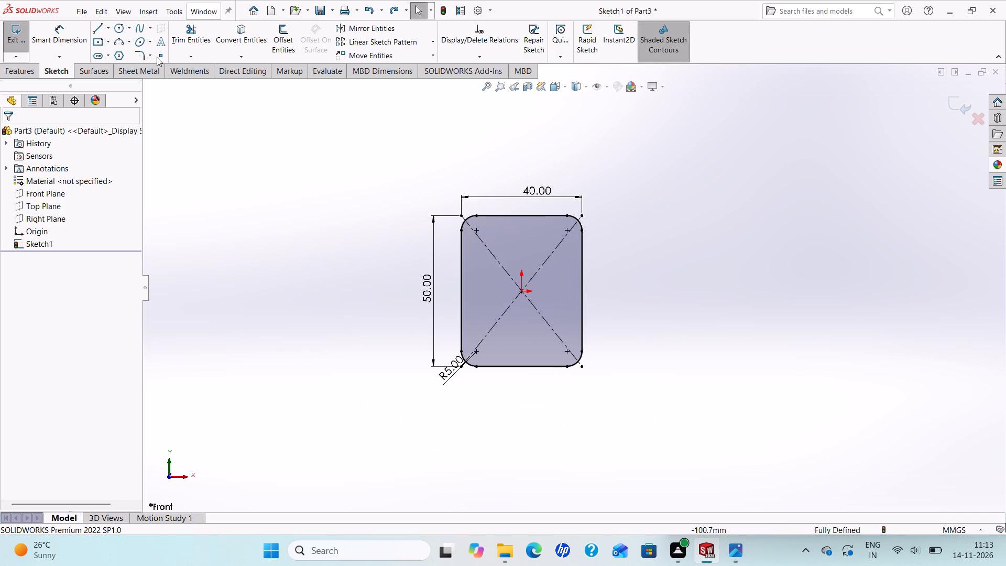
click(286, 42)
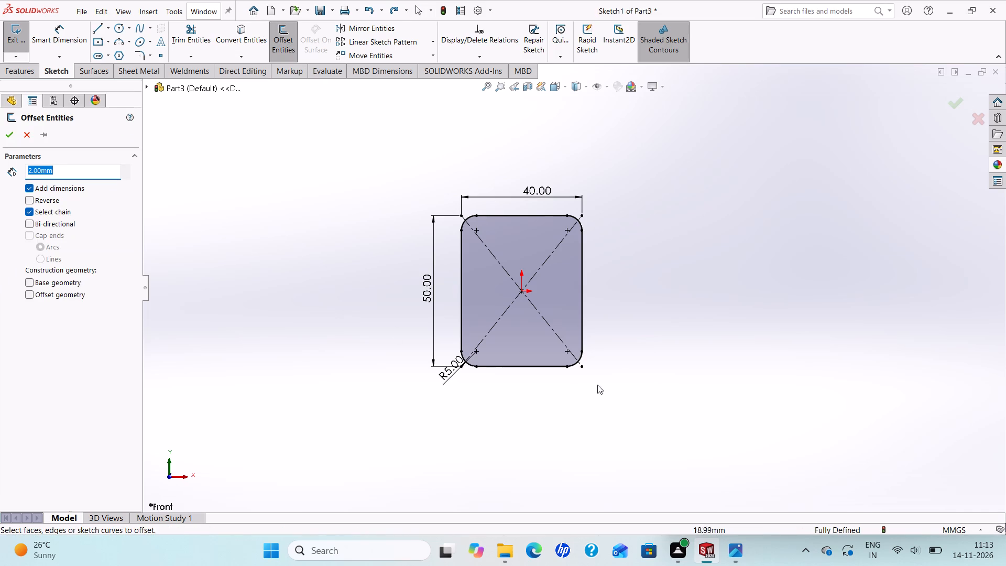
click(517, 220)
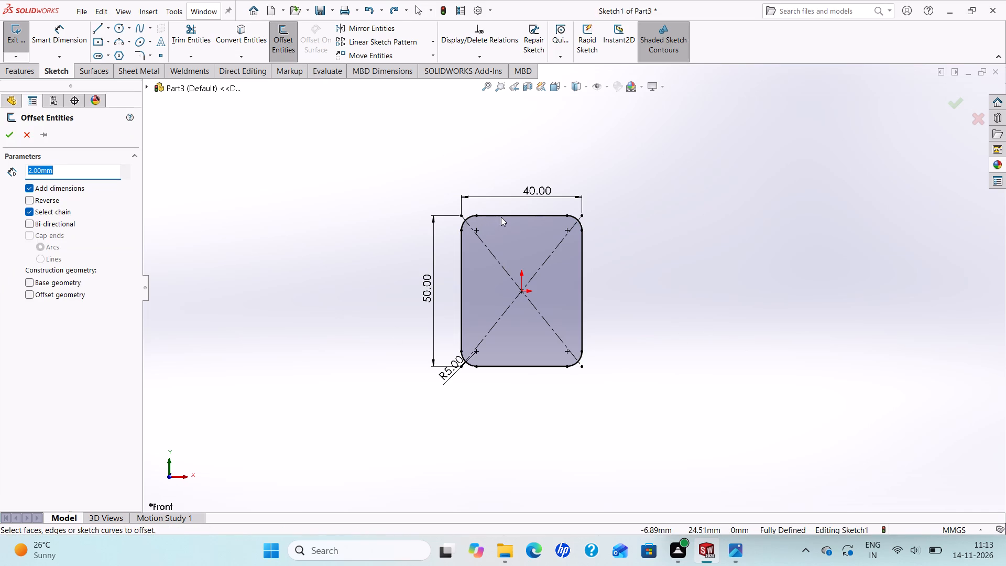
click(501, 216)
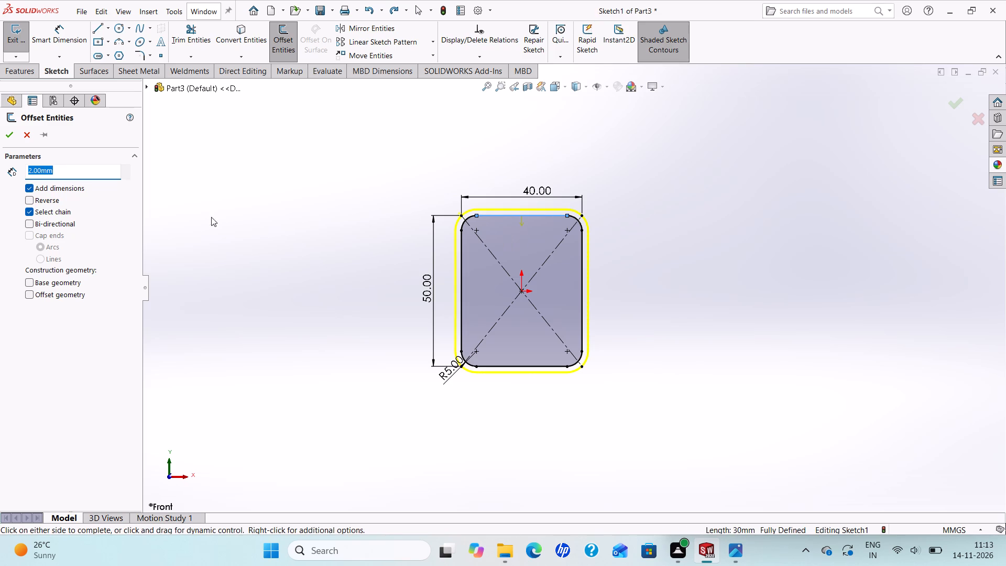
click(29, 199)
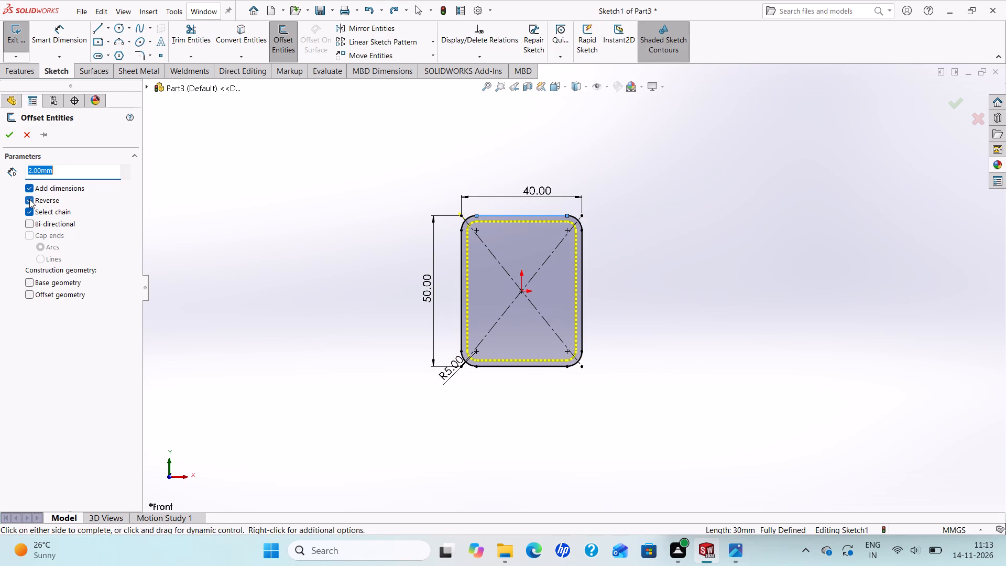
click(10, 128)
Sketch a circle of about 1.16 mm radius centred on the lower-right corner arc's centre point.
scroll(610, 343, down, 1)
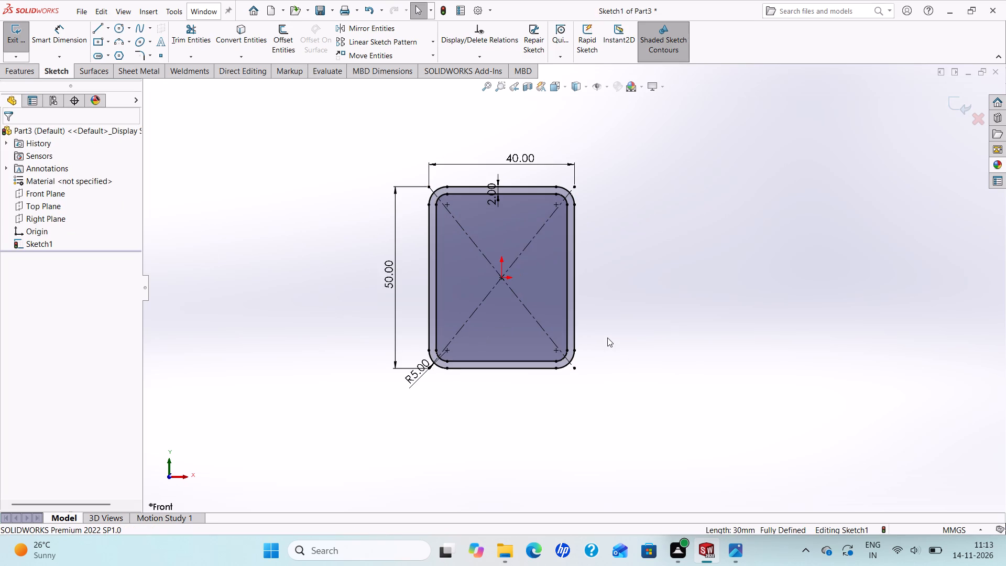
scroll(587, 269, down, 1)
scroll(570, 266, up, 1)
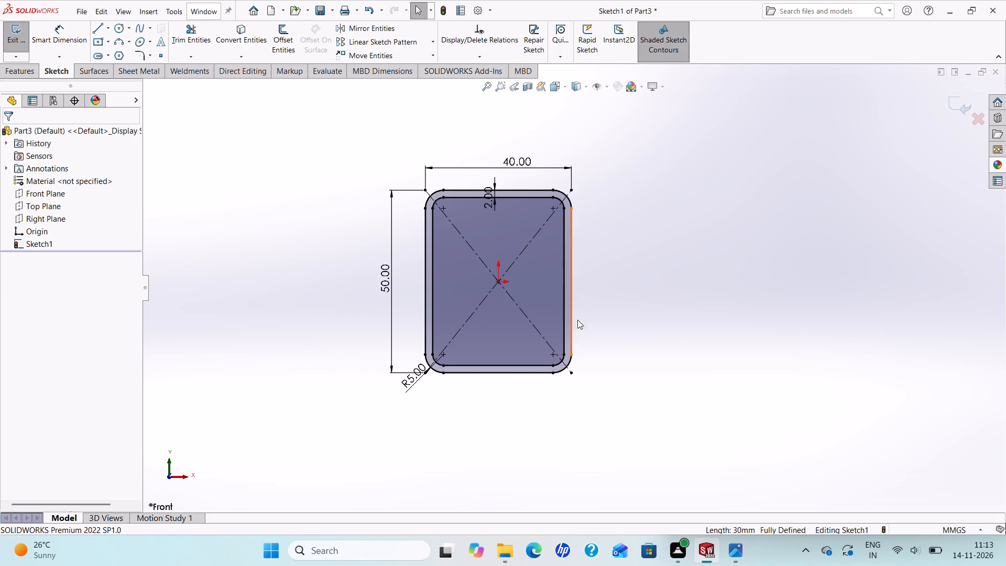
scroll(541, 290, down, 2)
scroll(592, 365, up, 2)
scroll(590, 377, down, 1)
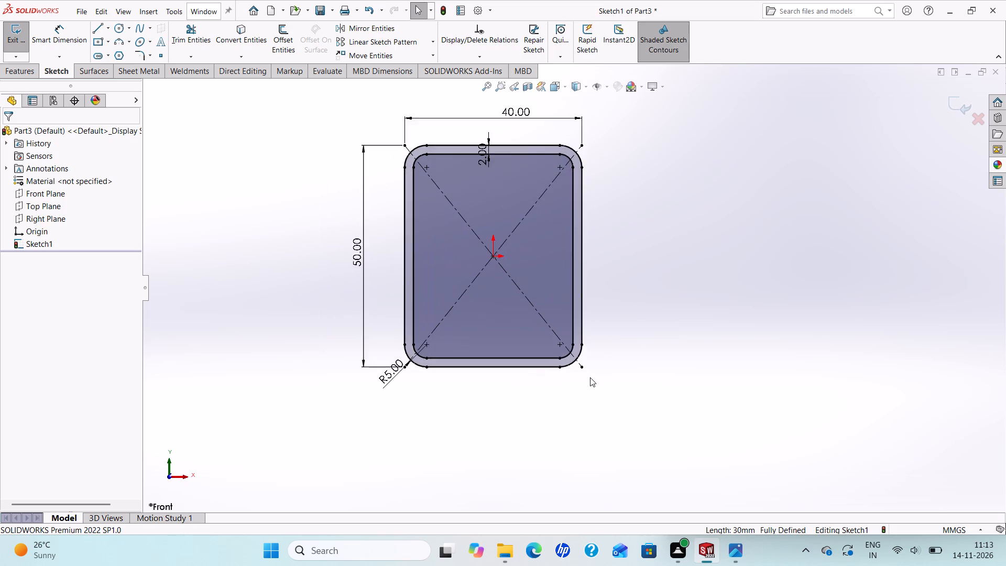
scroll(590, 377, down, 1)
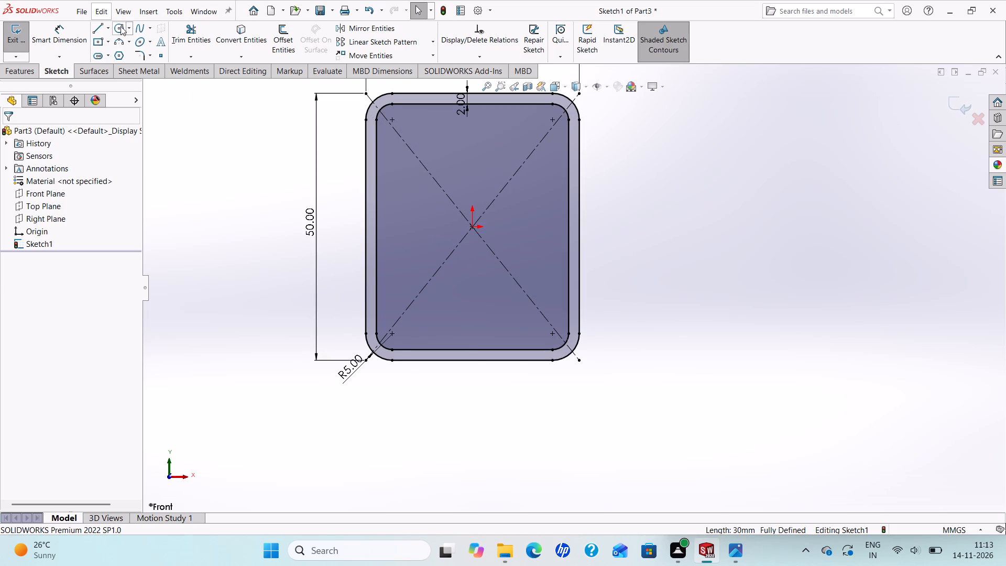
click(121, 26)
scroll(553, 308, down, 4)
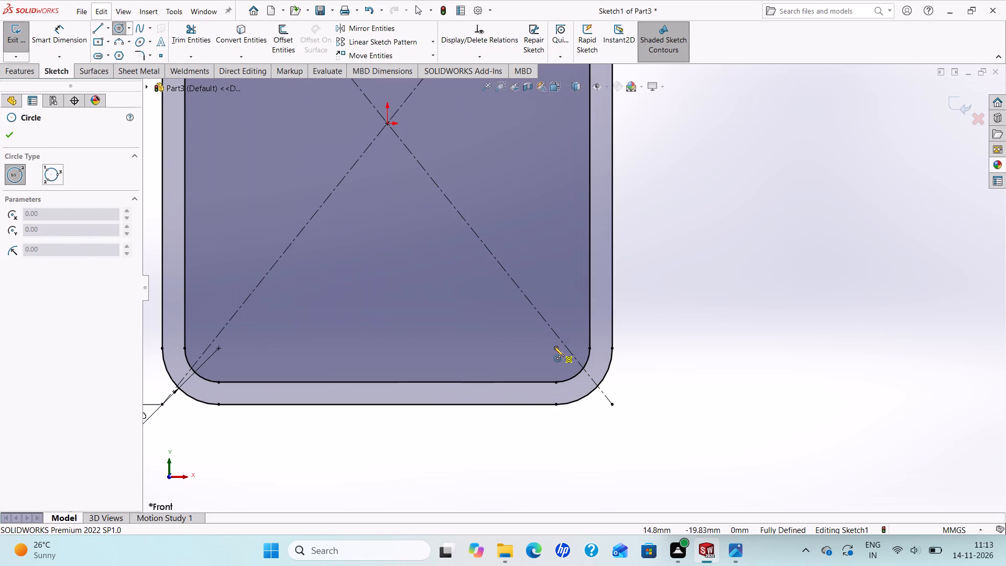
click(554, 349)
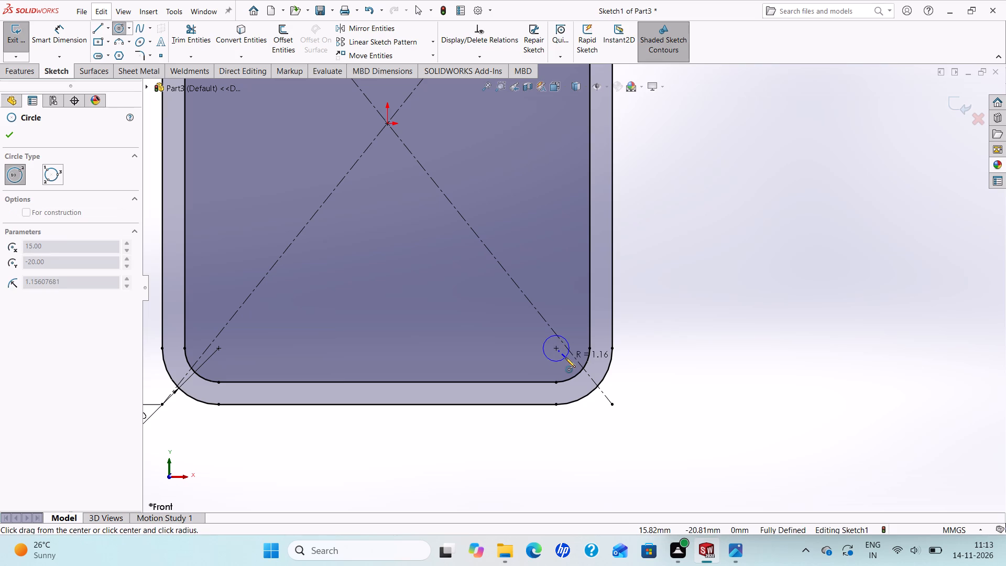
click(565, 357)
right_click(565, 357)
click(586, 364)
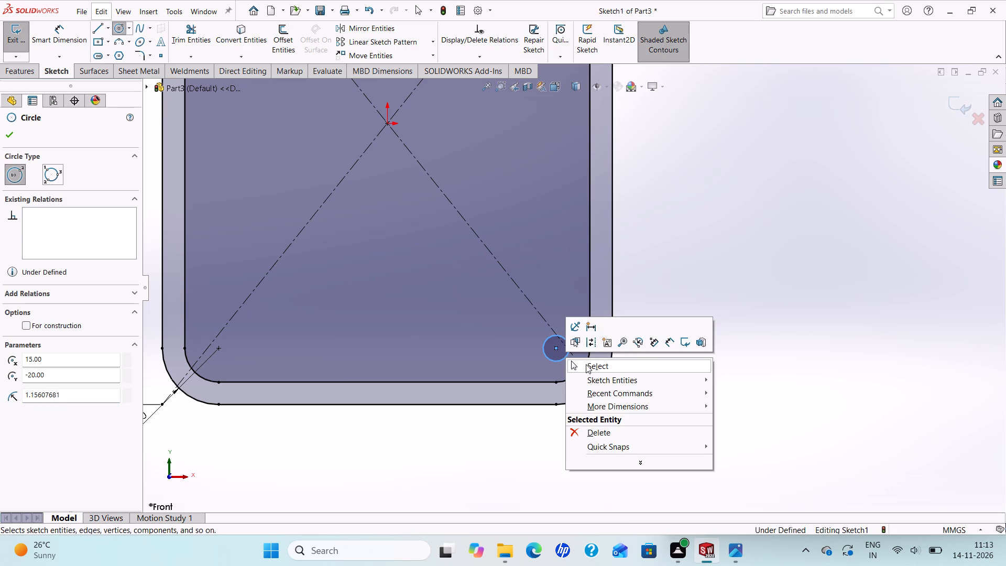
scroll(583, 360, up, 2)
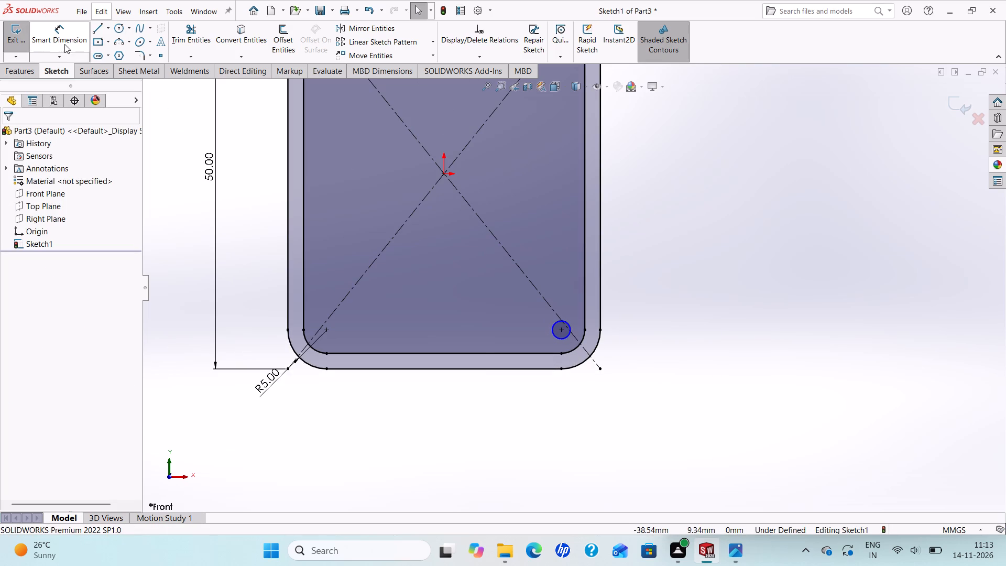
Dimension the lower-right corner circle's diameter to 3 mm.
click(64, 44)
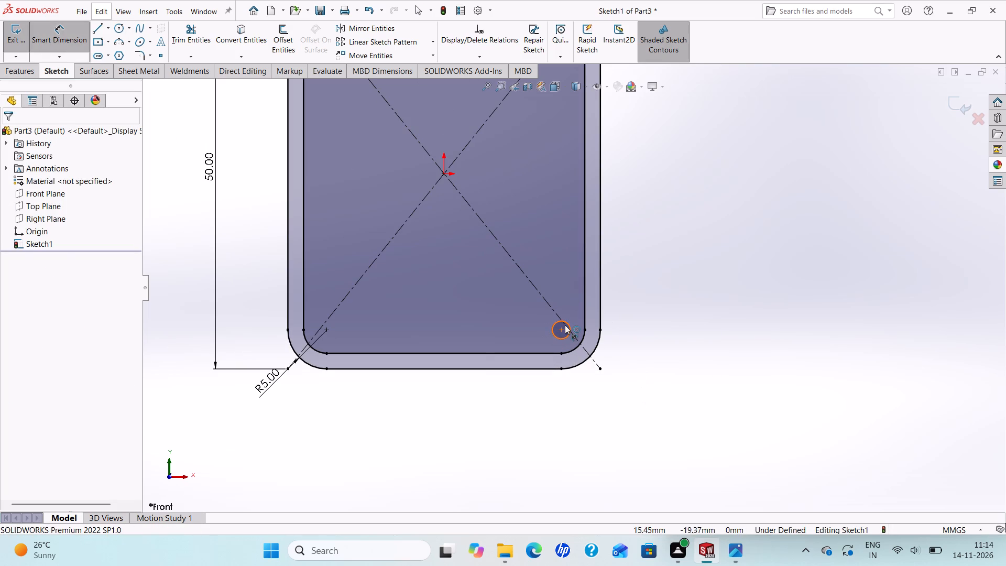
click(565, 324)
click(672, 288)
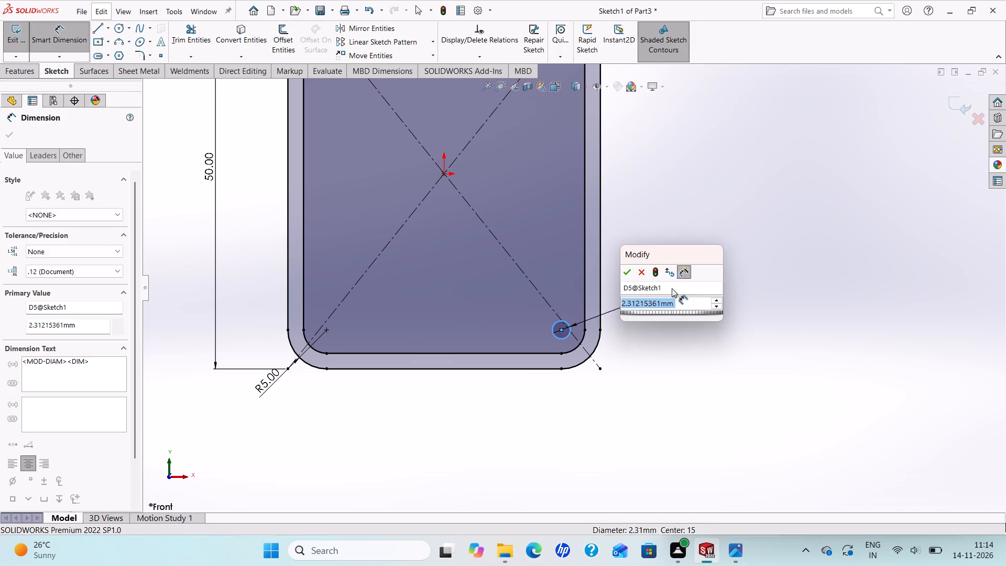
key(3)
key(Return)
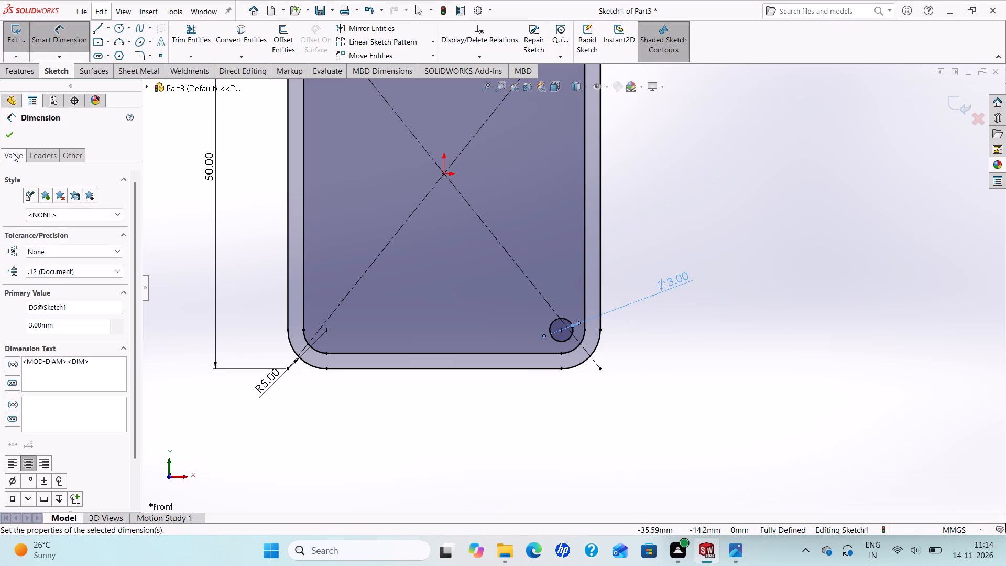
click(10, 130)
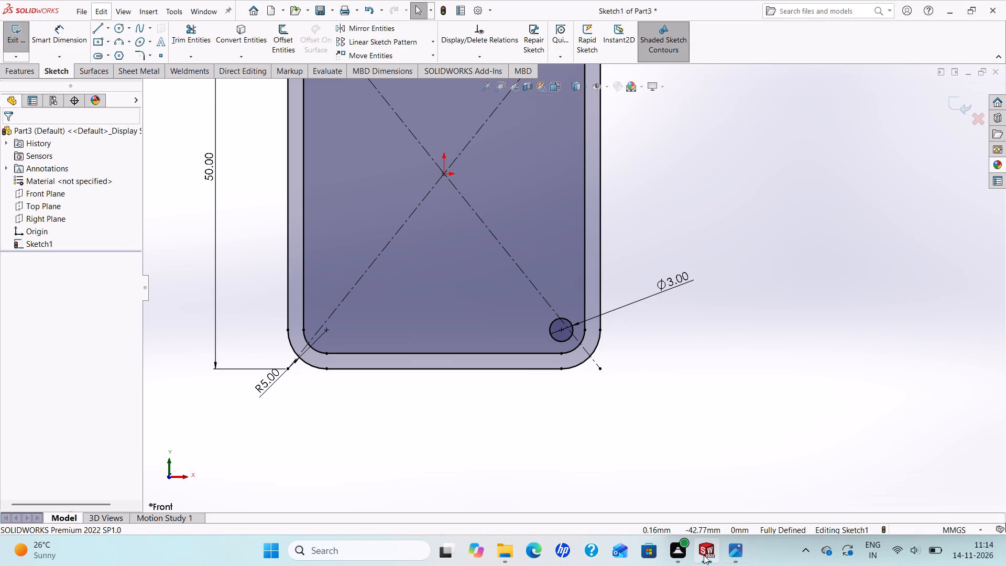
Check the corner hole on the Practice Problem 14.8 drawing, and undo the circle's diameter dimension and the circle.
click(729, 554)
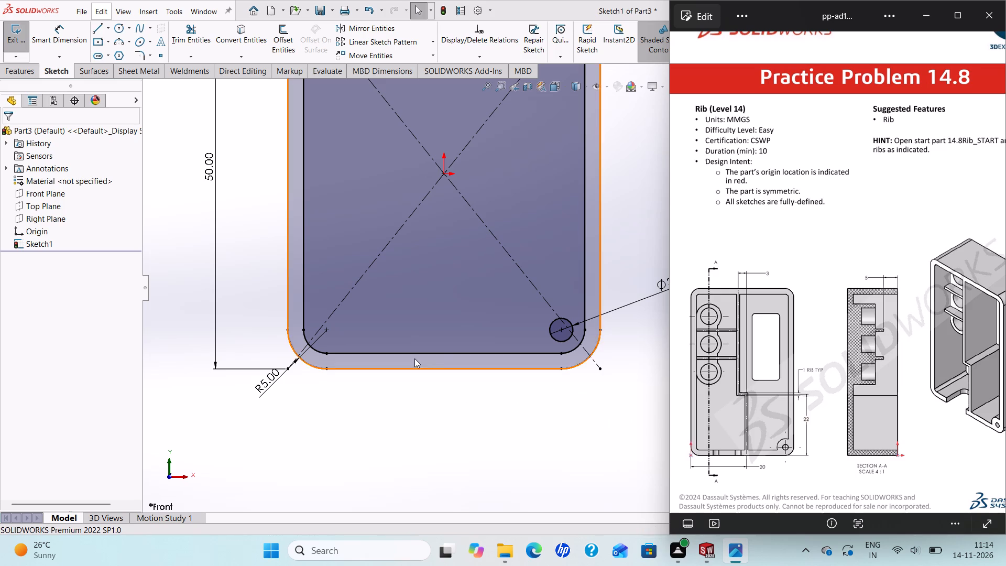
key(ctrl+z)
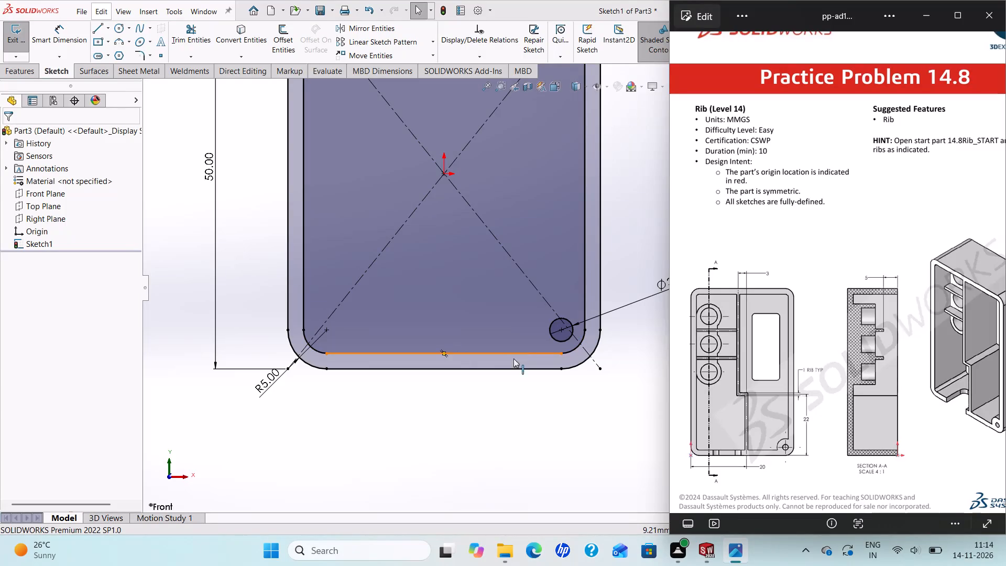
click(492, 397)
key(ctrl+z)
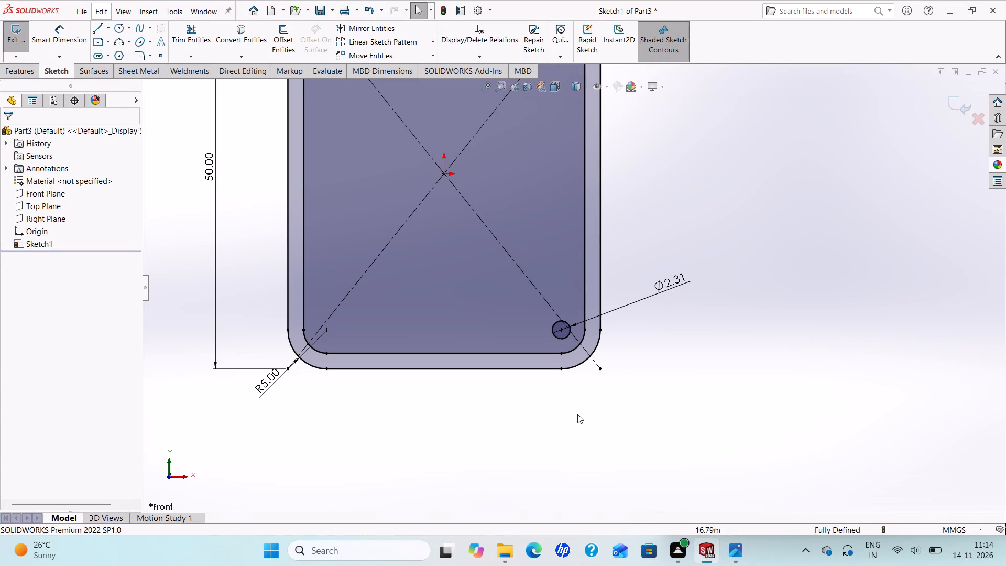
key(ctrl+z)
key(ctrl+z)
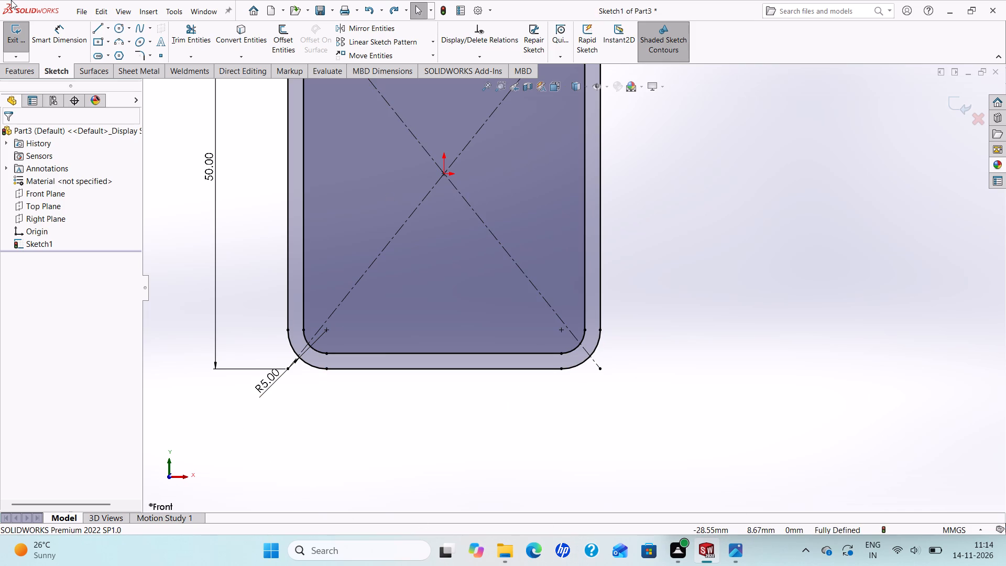
Sketch a circle of about 1.13 mm radius centred on the midpoint of the inner lower-right corner arc.
click(119, 25)
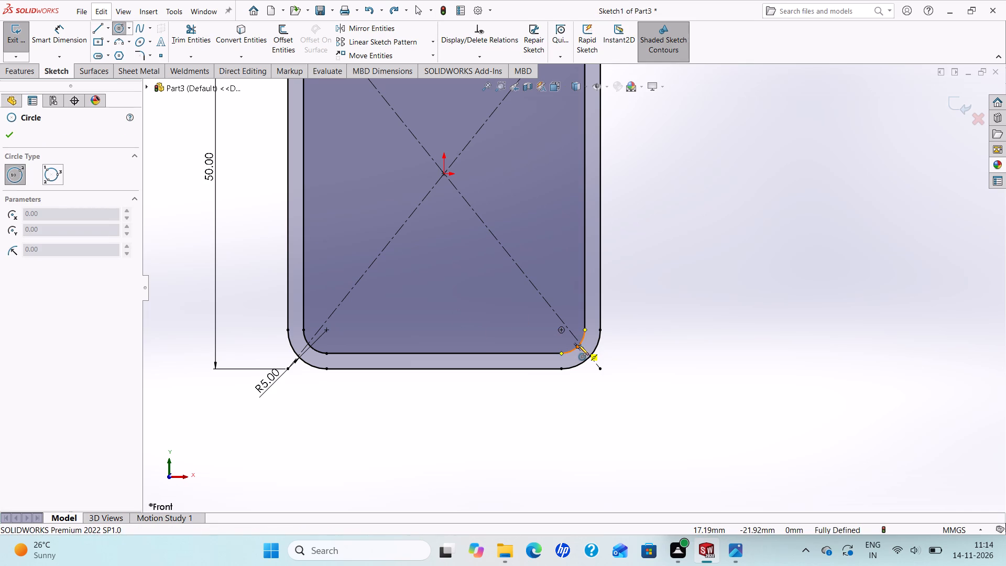
scroll(578, 345, down, 4)
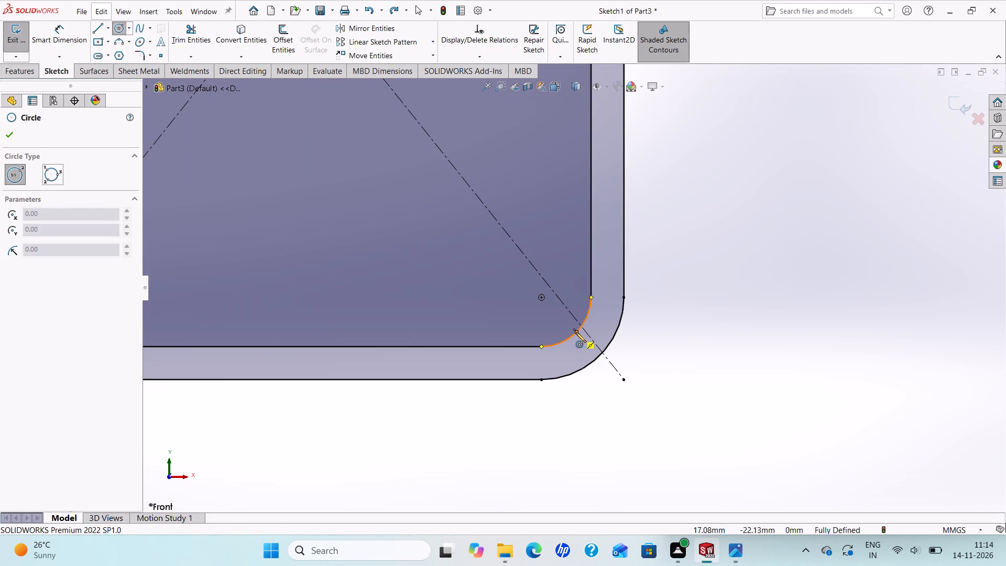
click(576, 332)
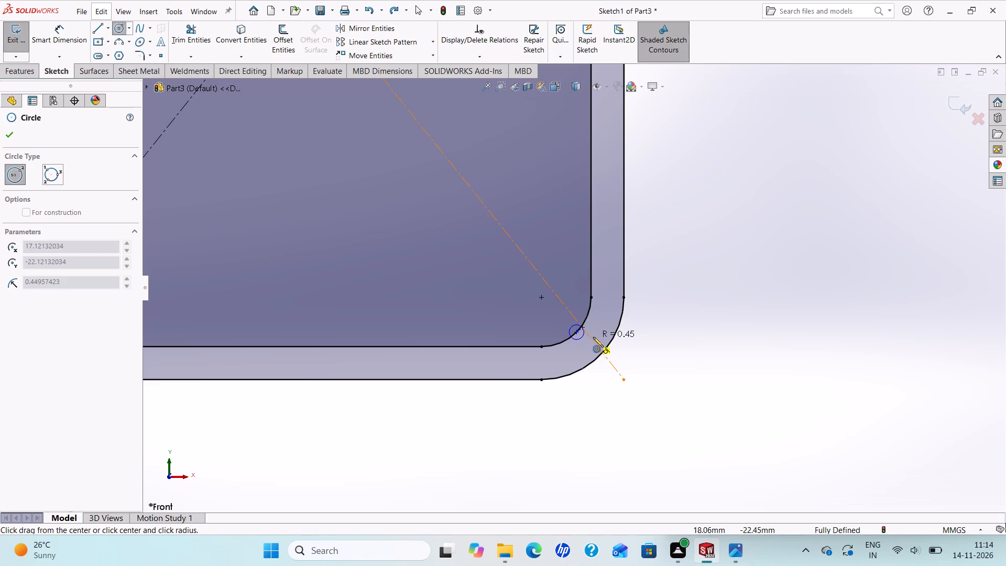
click(595, 332)
right_click(595, 332)
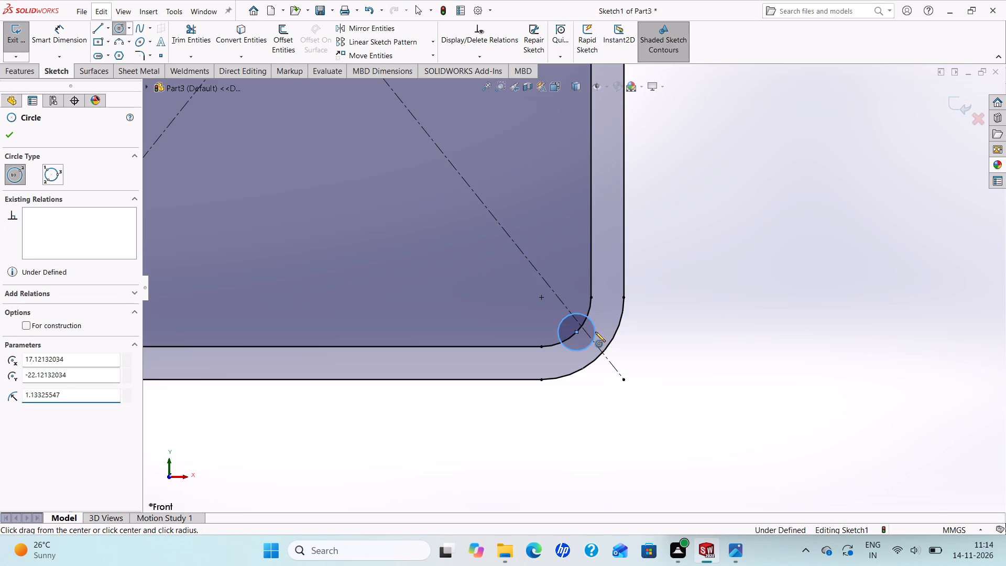
click(621, 342)
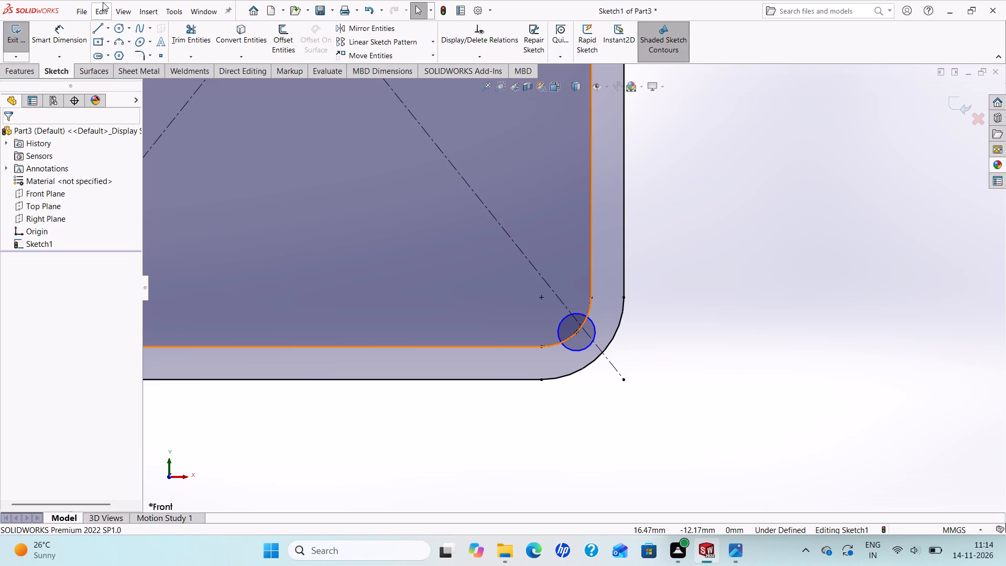
Dimension the circle on the inner corner arc to a diameter of 2 mm.
click(80, 28)
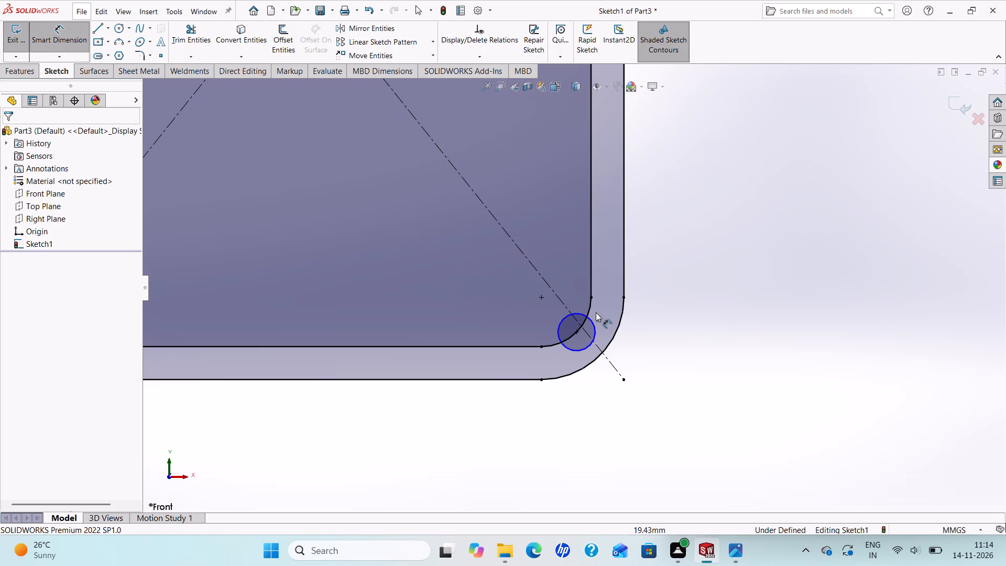
click(591, 319)
click(720, 263)
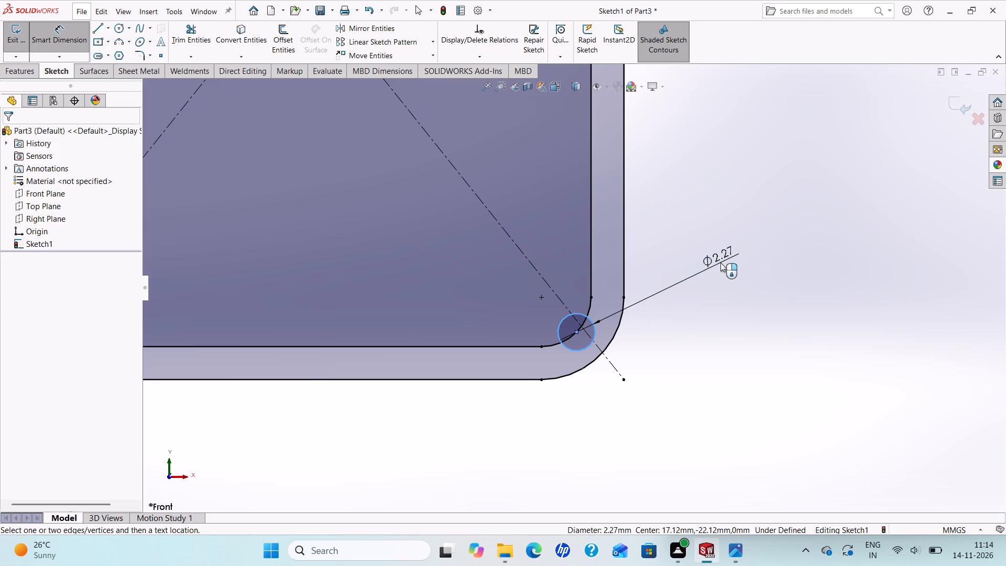
key(2)
key(Return)
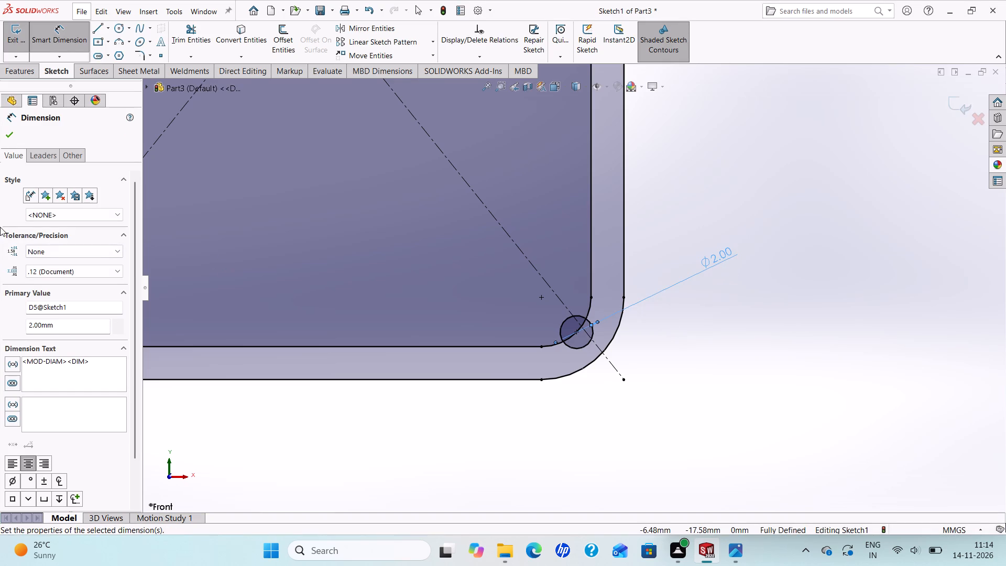
click(10, 138)
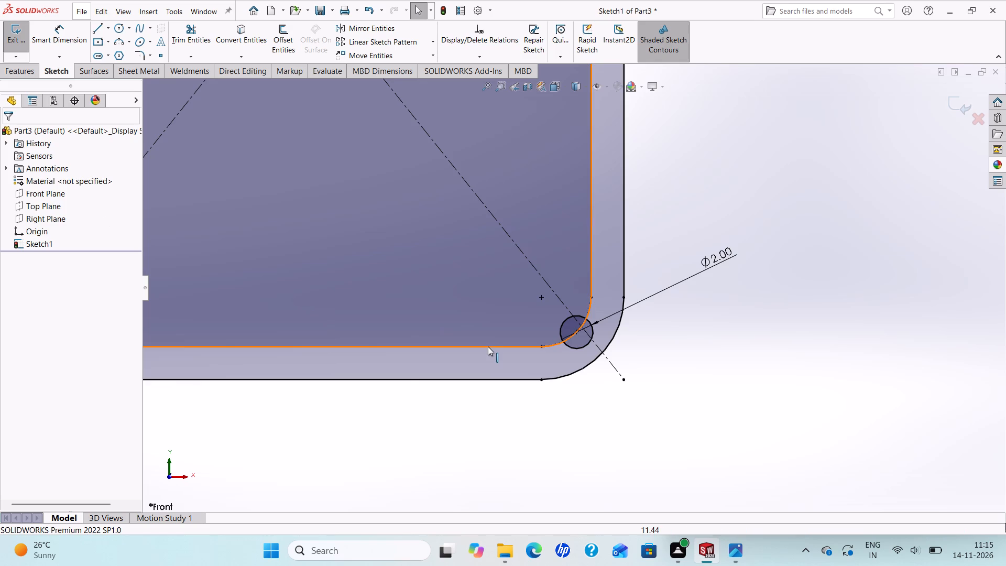
Check the drawing and sketch a circle of about 3.23 mm radius concentric with the 2 mm corner circle.
scroll(492, 346, up, 4)
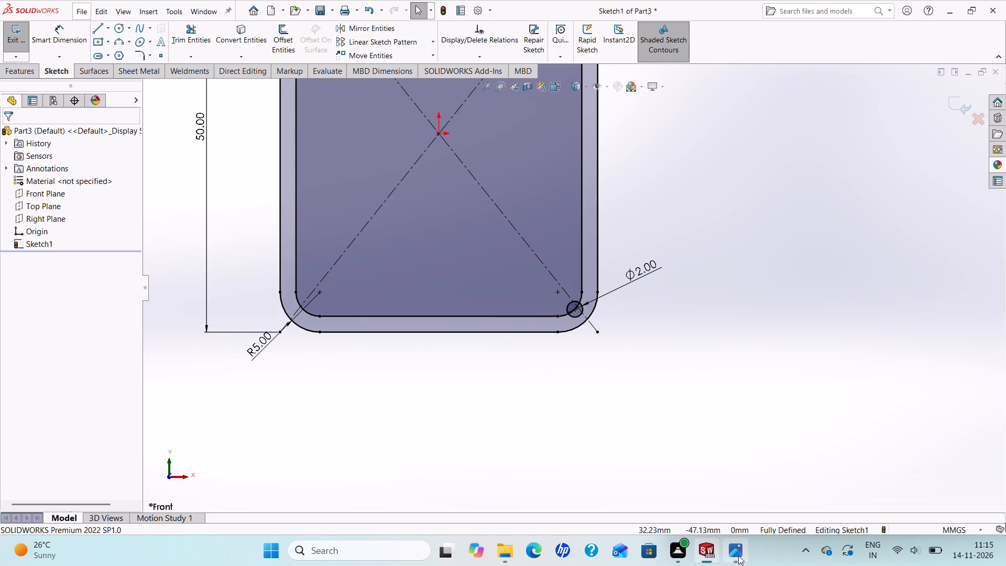
click(738, 556)
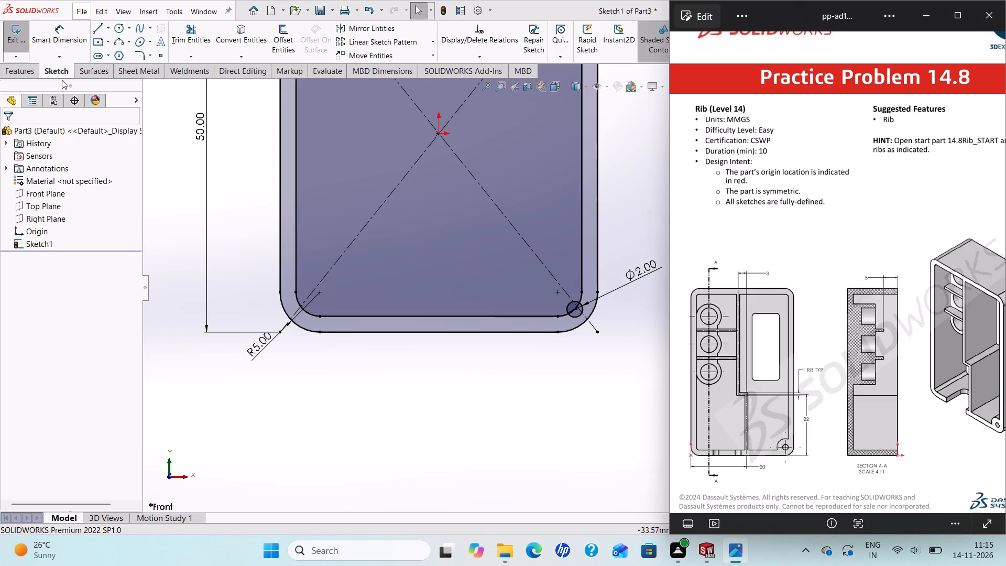
click(120, 26)
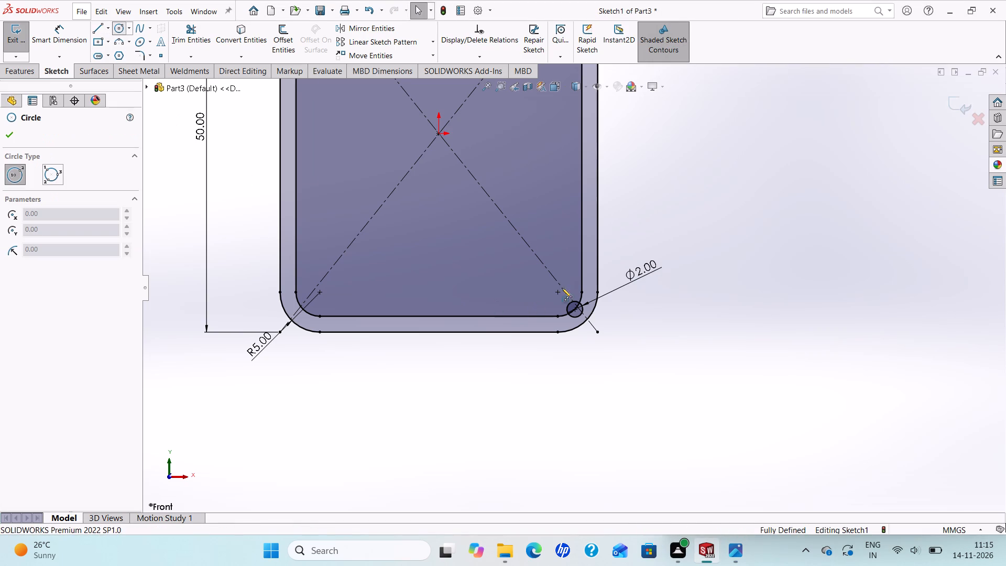
click(574, 310)
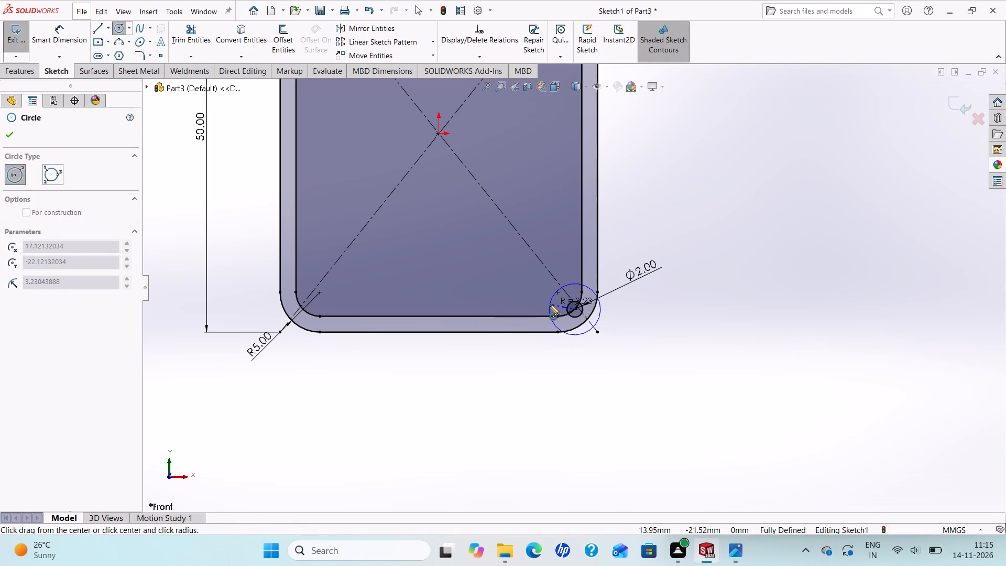
click(550, 304)
right_click(550, 304)
click(605, 314)
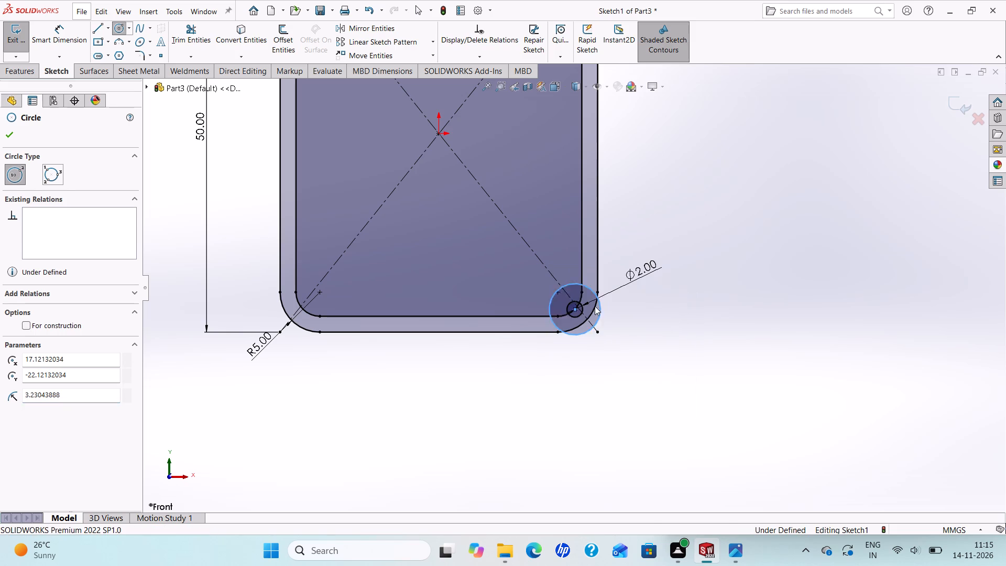
Dimension the larger concentric corner circle to a diameter of 6 mm.
click(54, 35)
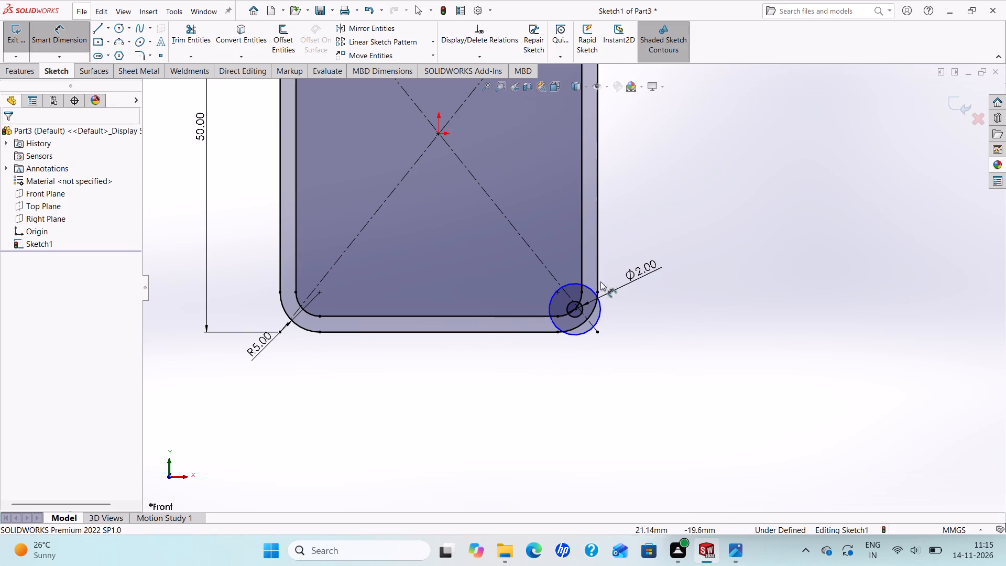
click(588, 291)
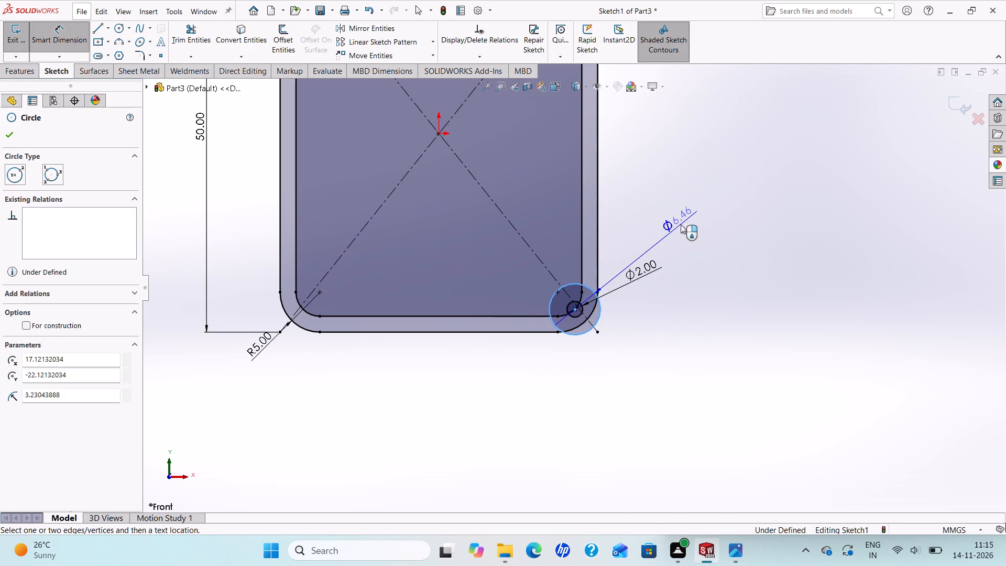
click(681, 224)
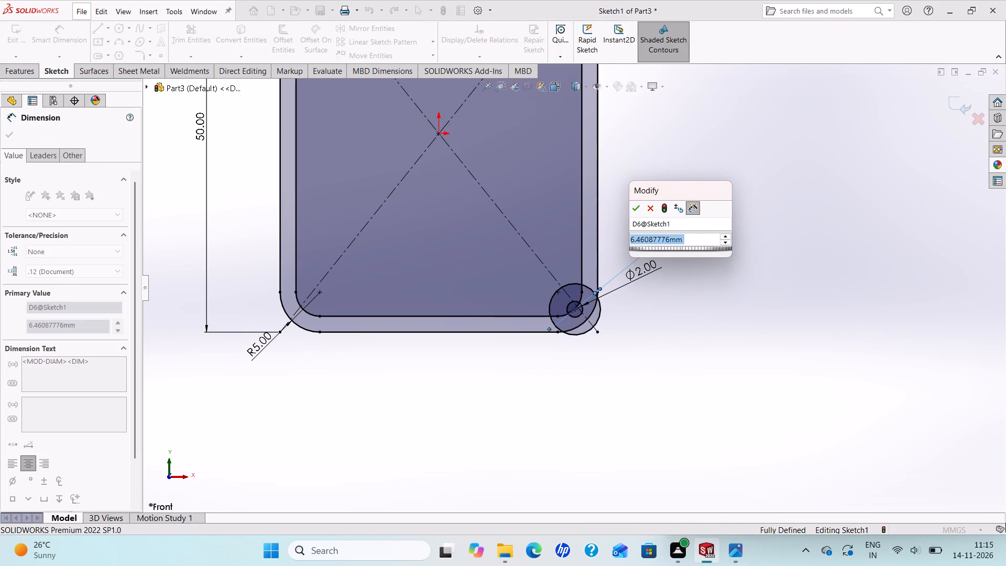
key(6)
key(Return)
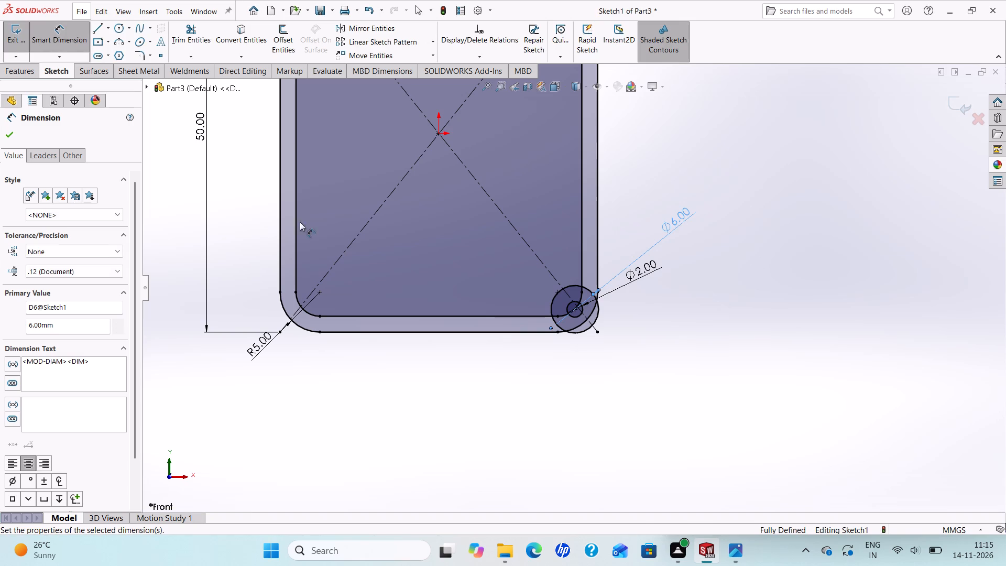
click(7, 131)
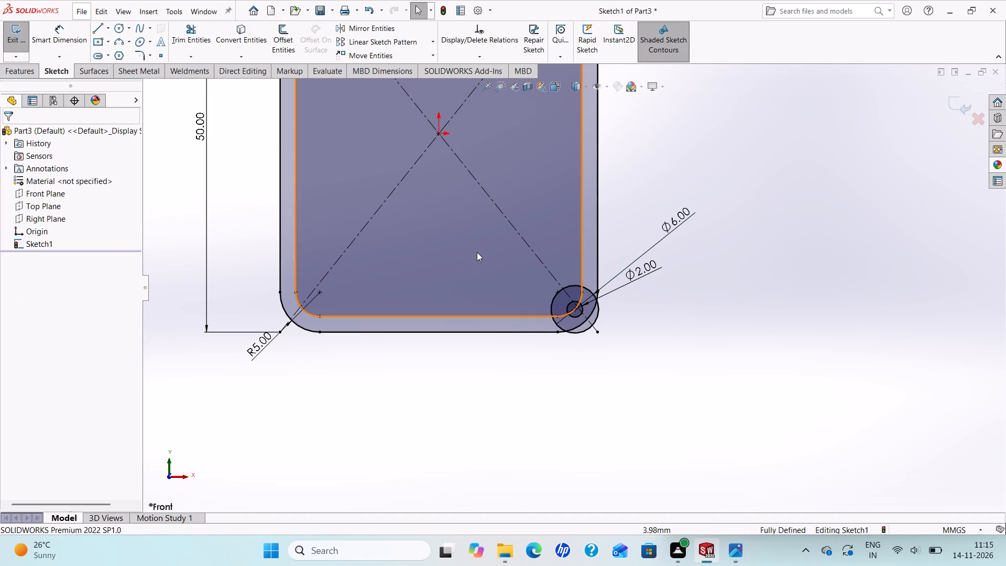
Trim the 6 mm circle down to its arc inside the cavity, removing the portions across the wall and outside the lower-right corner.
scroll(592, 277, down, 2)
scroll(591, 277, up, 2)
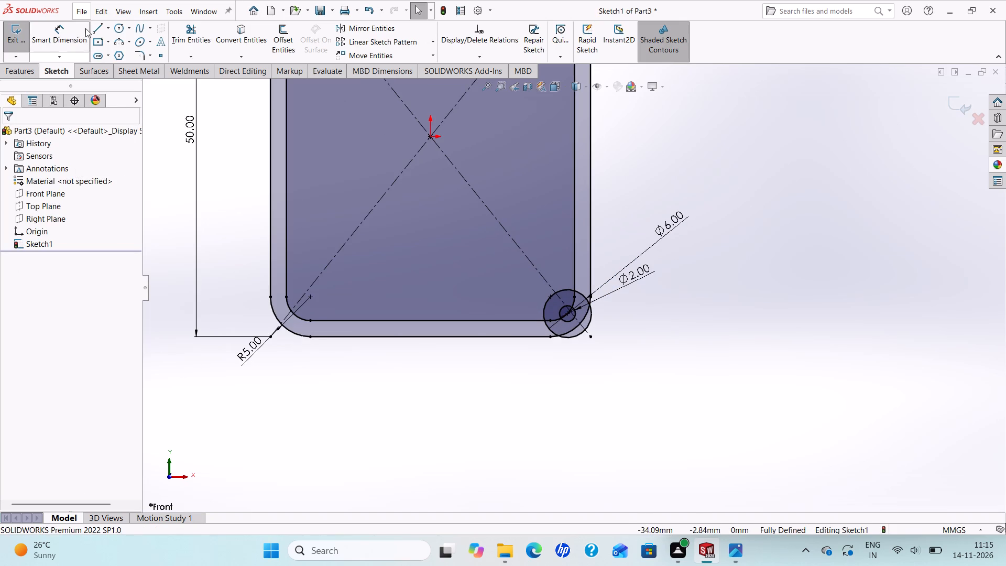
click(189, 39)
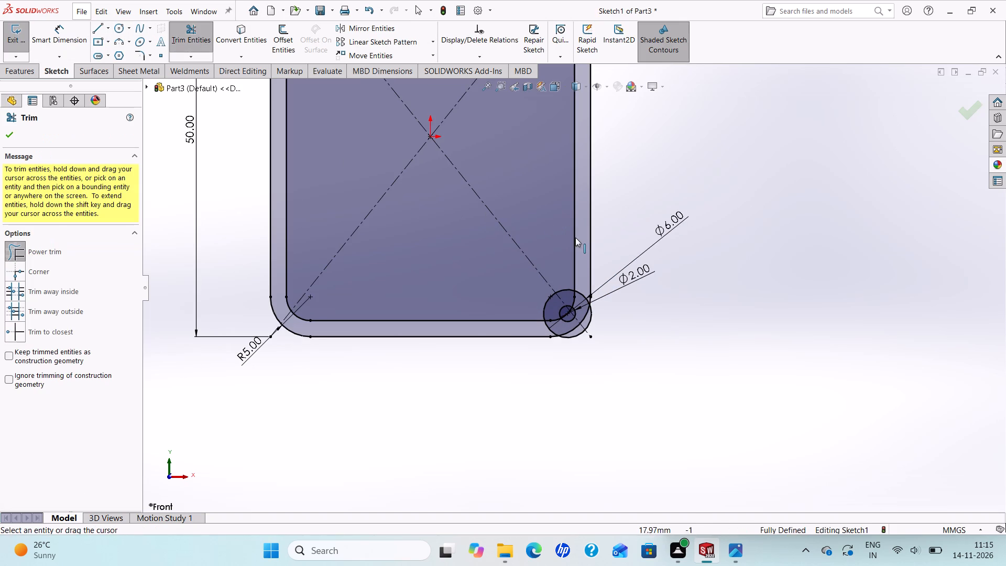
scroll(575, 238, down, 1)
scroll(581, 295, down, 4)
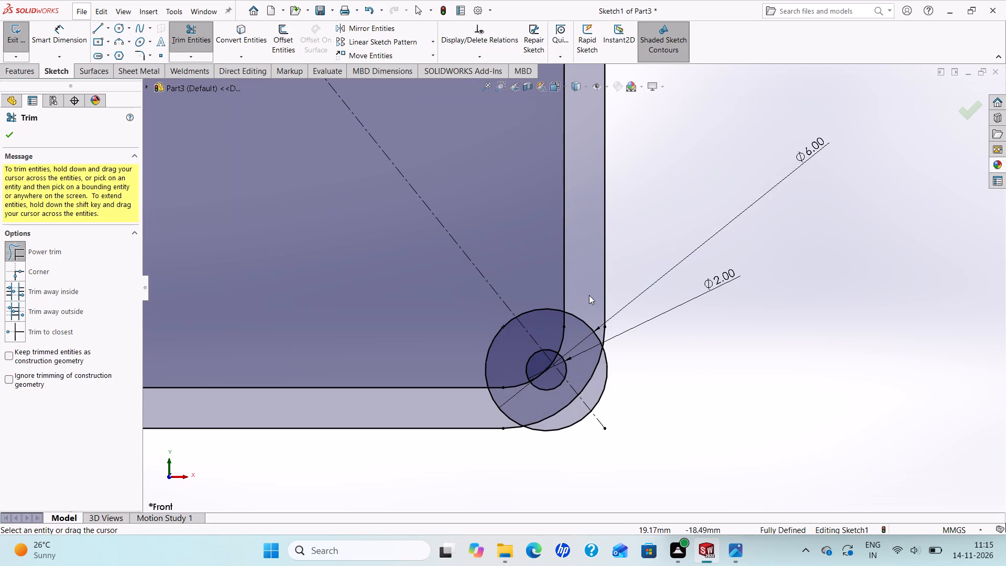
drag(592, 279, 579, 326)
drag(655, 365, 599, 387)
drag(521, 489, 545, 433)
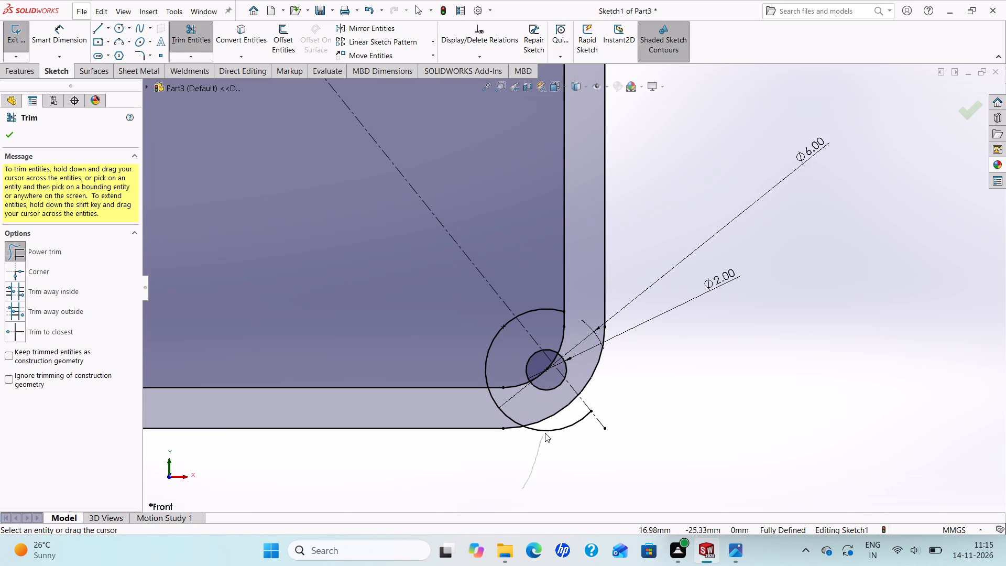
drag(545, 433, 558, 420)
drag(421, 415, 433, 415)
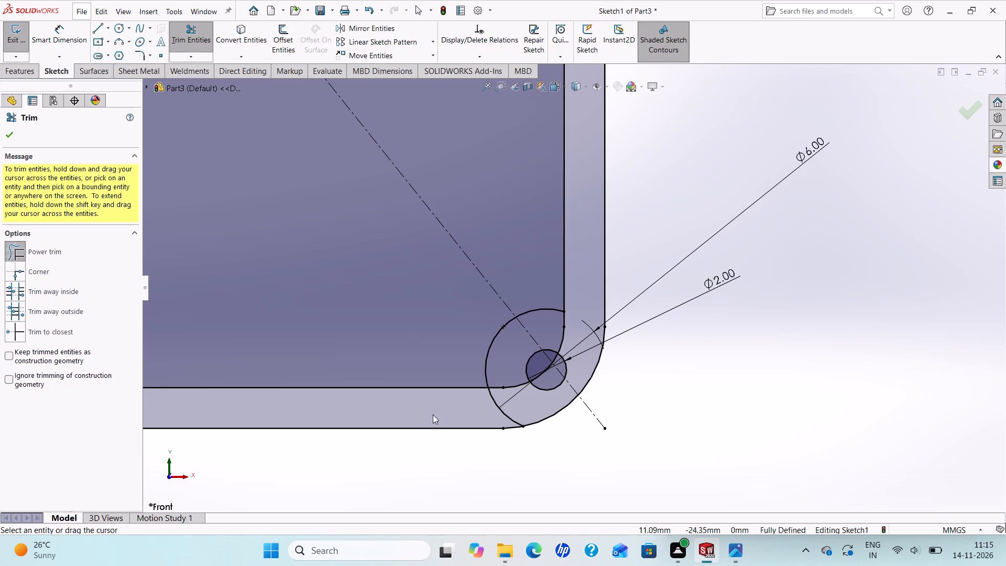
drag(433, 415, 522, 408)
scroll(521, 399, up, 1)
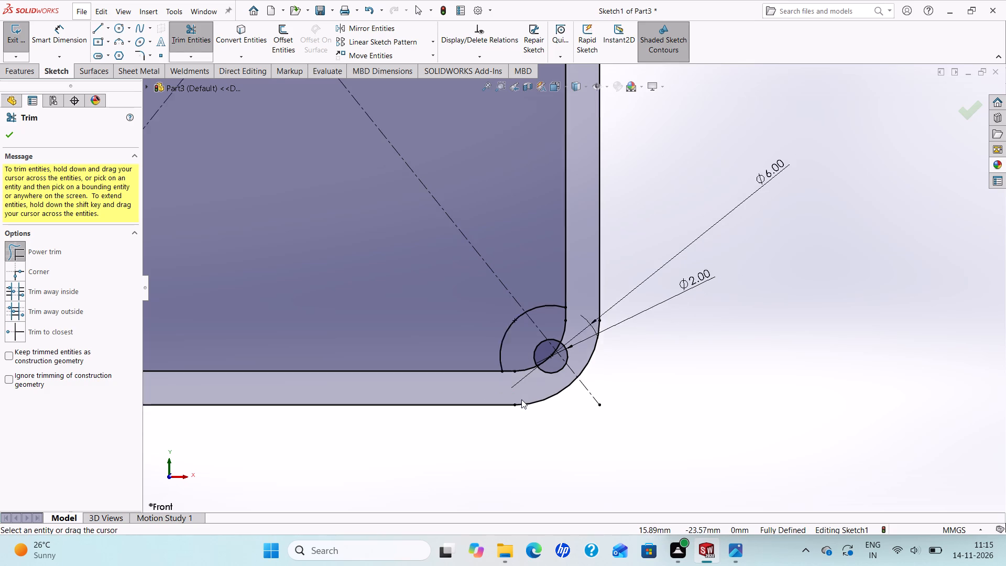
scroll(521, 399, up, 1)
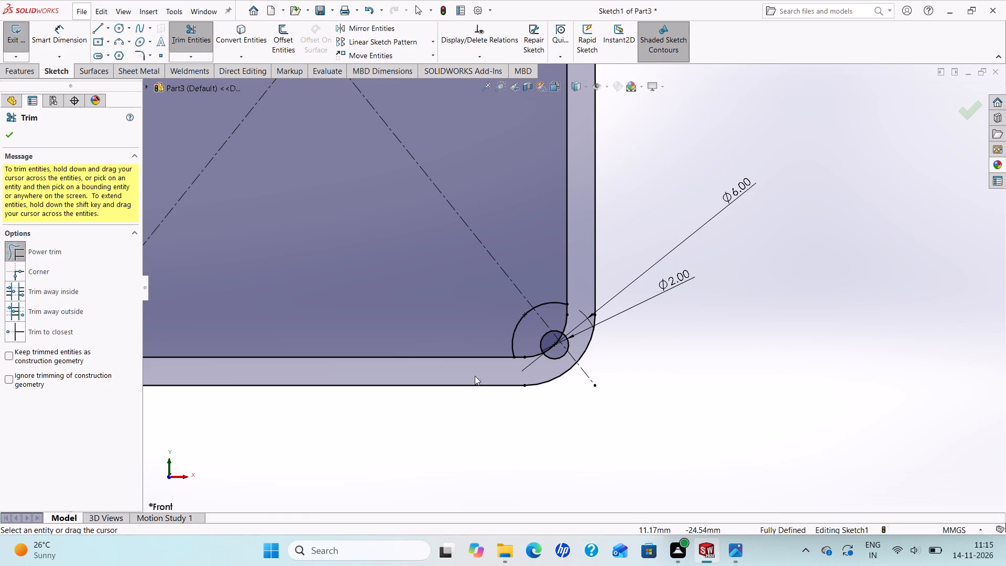
Trim away the inner lower-right corner arc, including the piece inside the 2 mm circle, and the short inner-line piece beside it.
scroll(561, 314, down, 3)
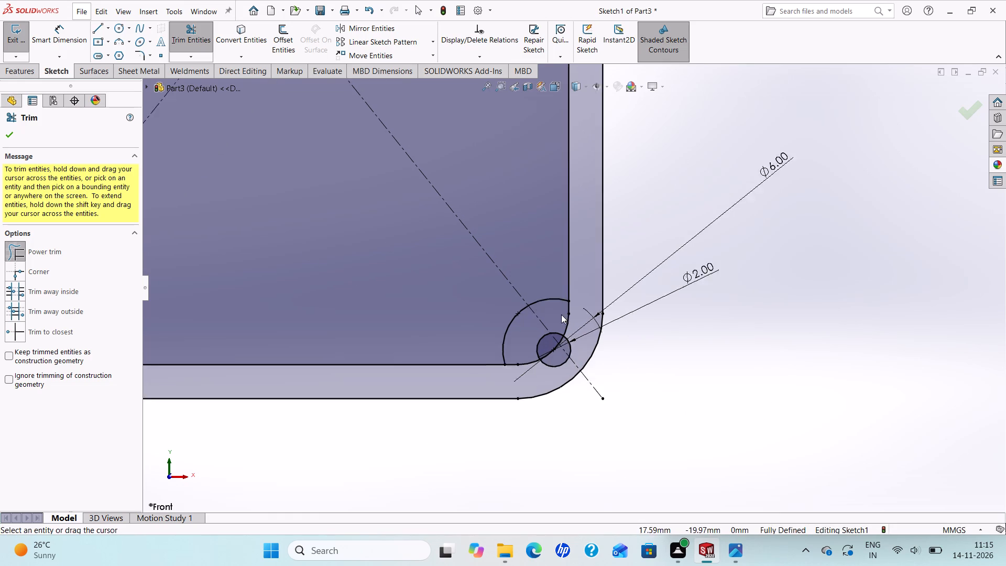
scroll(561, 314, down, 2)
drag(537, 303, 589, 334)
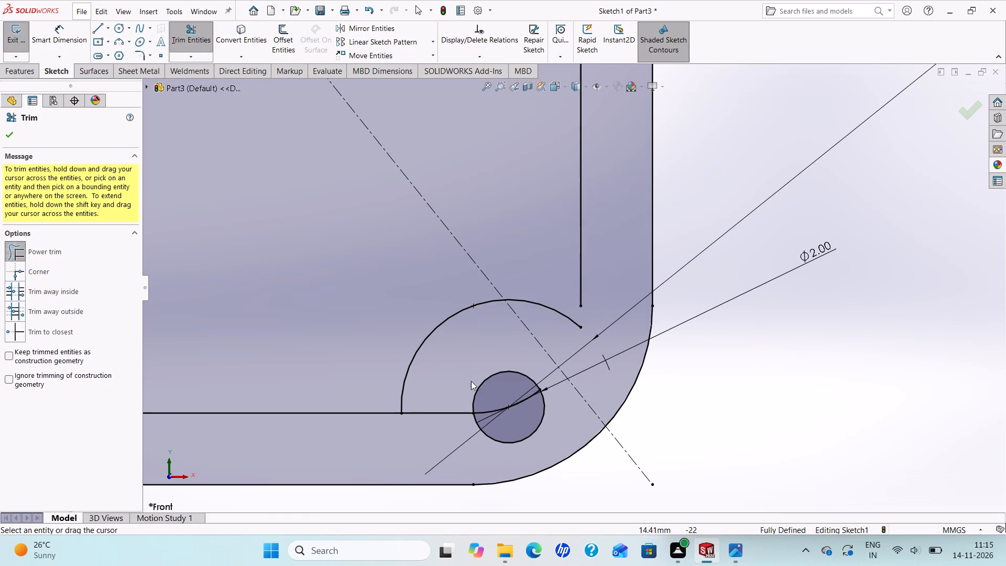
scroll(516, 348, up, 5)
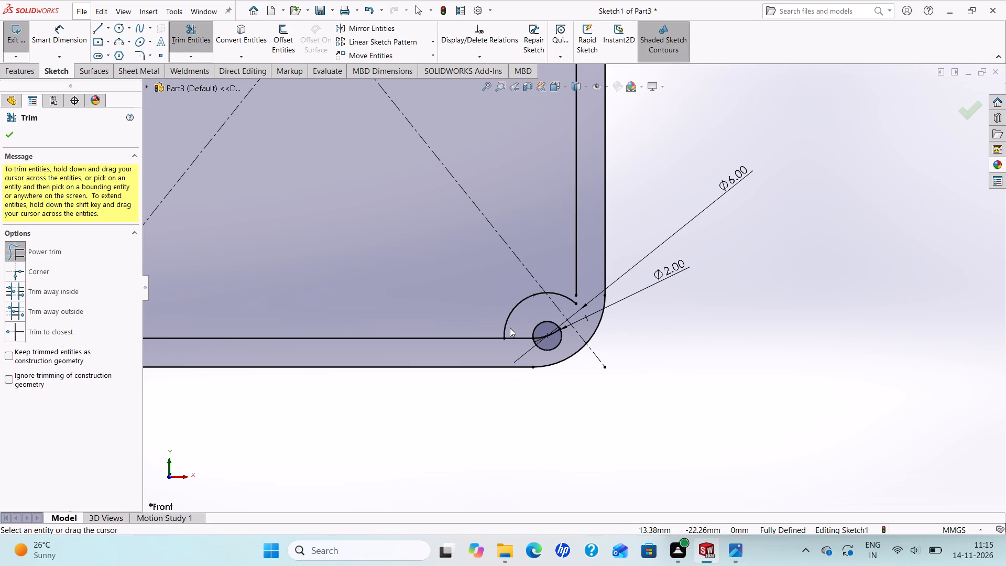
drag(528, 319, 517, 349)
scroll(526, 332, down, 6)
scroll(566, 317, down, 1)
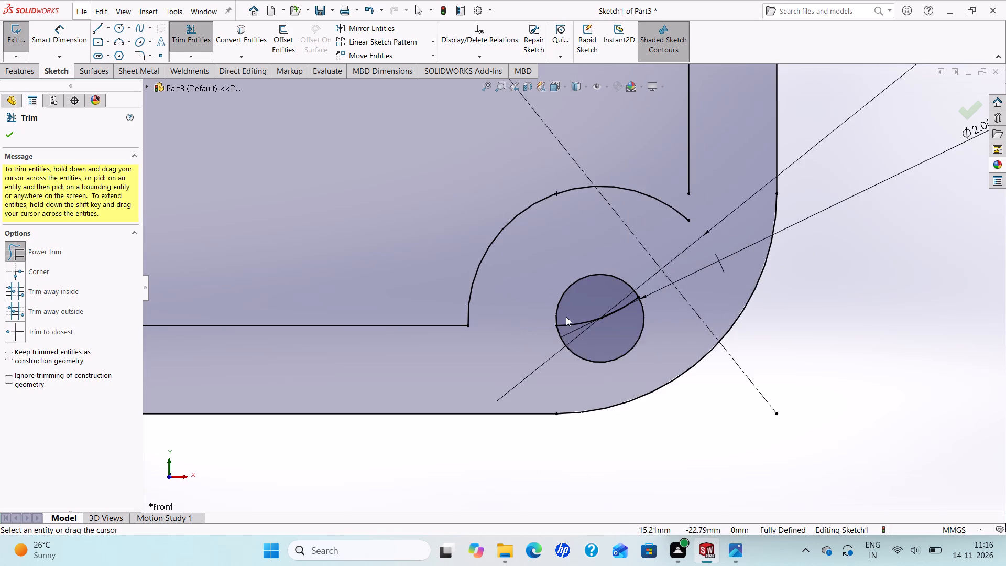
scroll(566, 317, down, 2)
drag(584, 297, 651, 326)
scroll(642, 324, up, 10)
scroll(578, 265, up, 1)
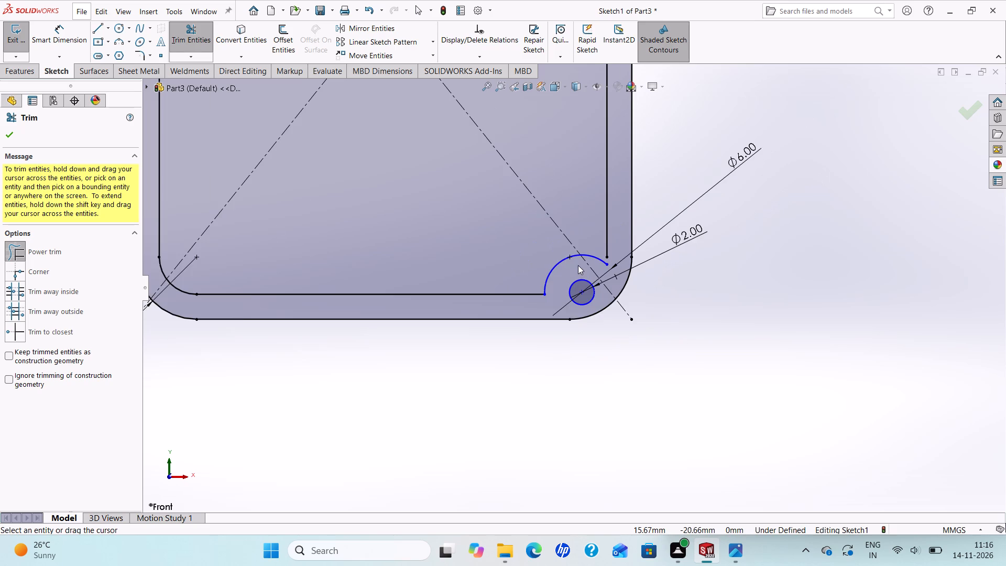
scroll(578, 265, up, 1)
scroll(578, 265, down, 1)
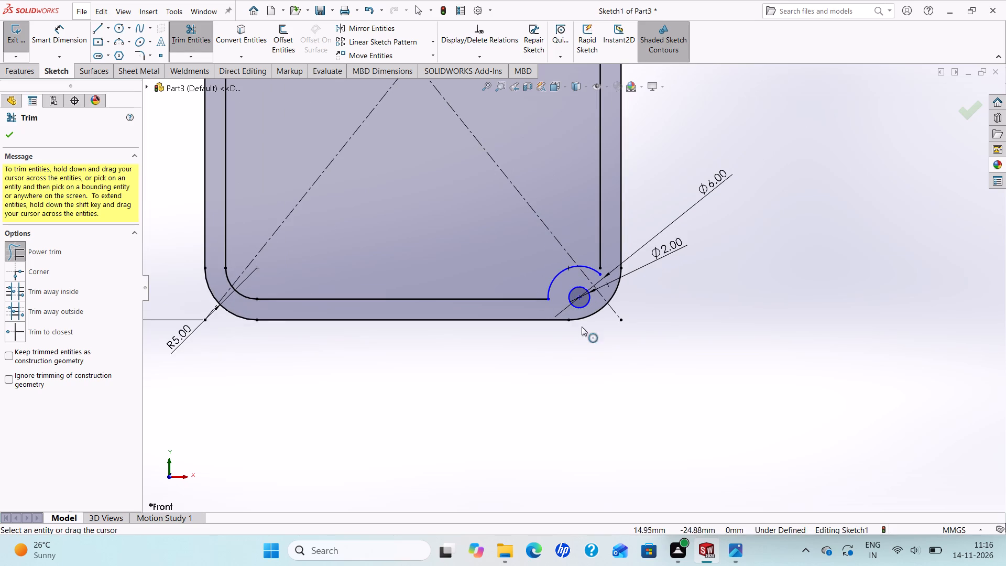
click(7, 137)
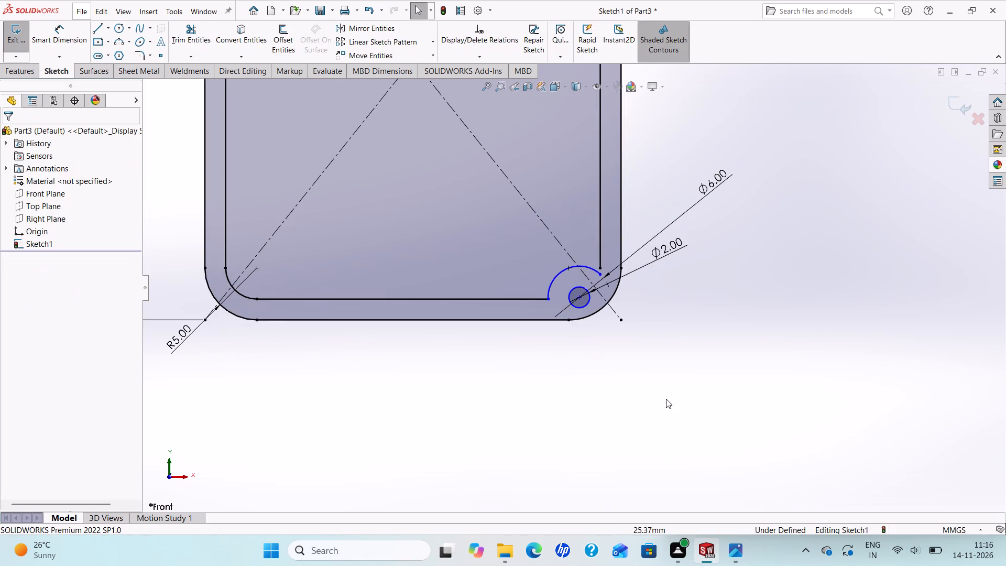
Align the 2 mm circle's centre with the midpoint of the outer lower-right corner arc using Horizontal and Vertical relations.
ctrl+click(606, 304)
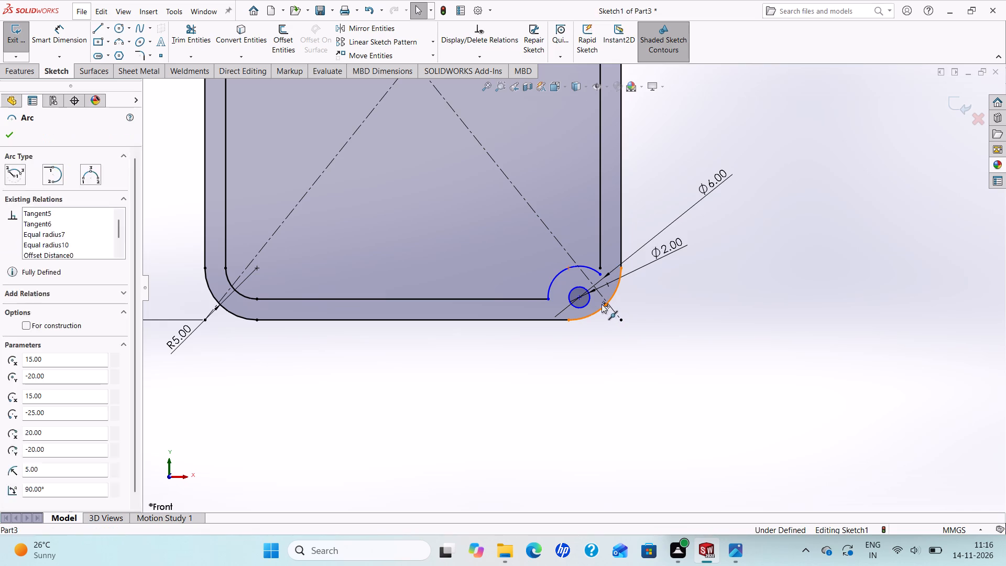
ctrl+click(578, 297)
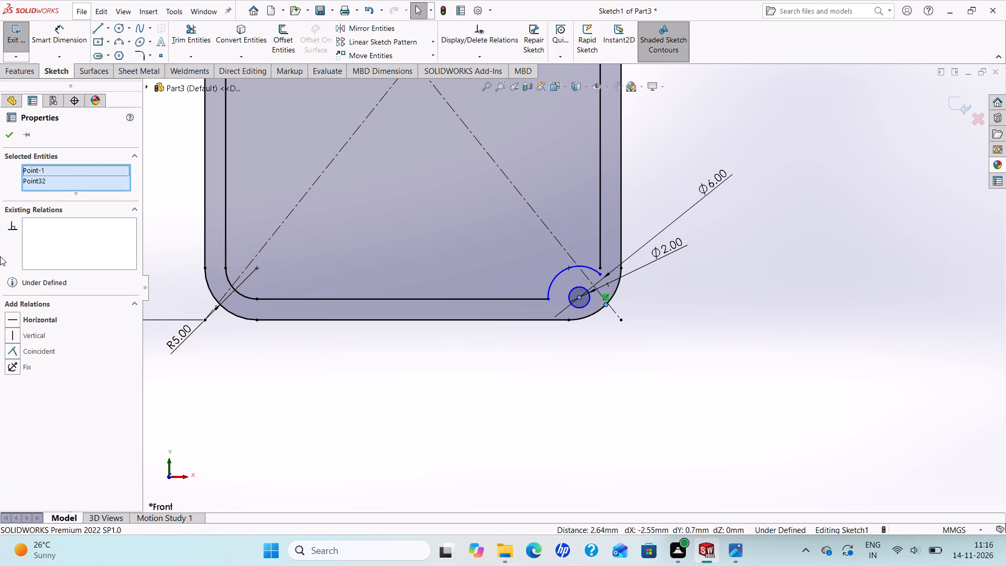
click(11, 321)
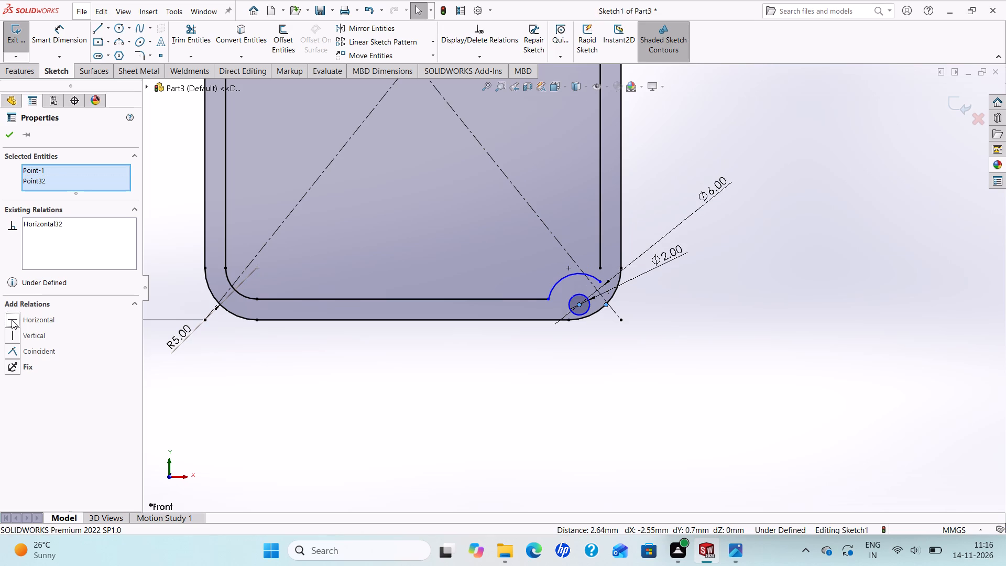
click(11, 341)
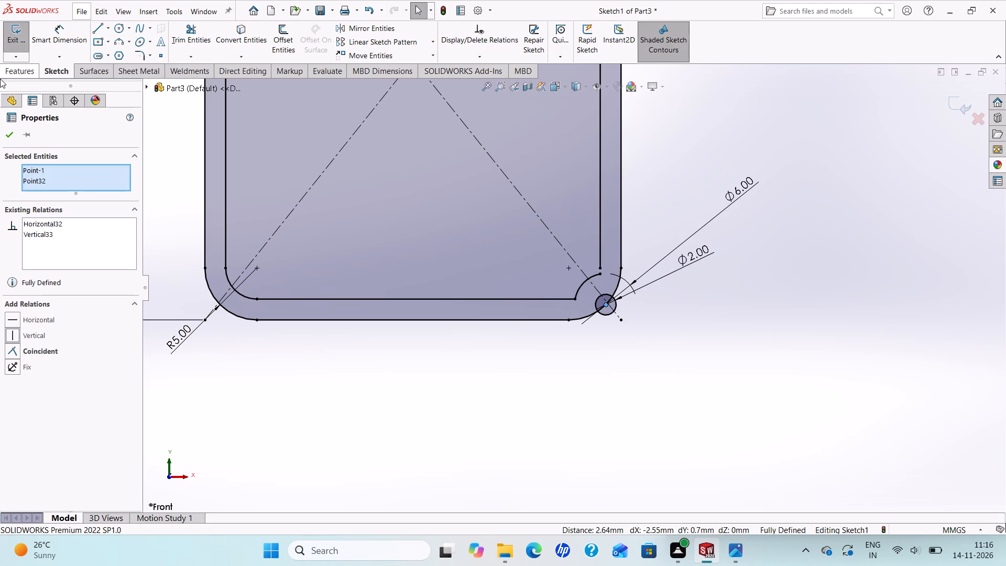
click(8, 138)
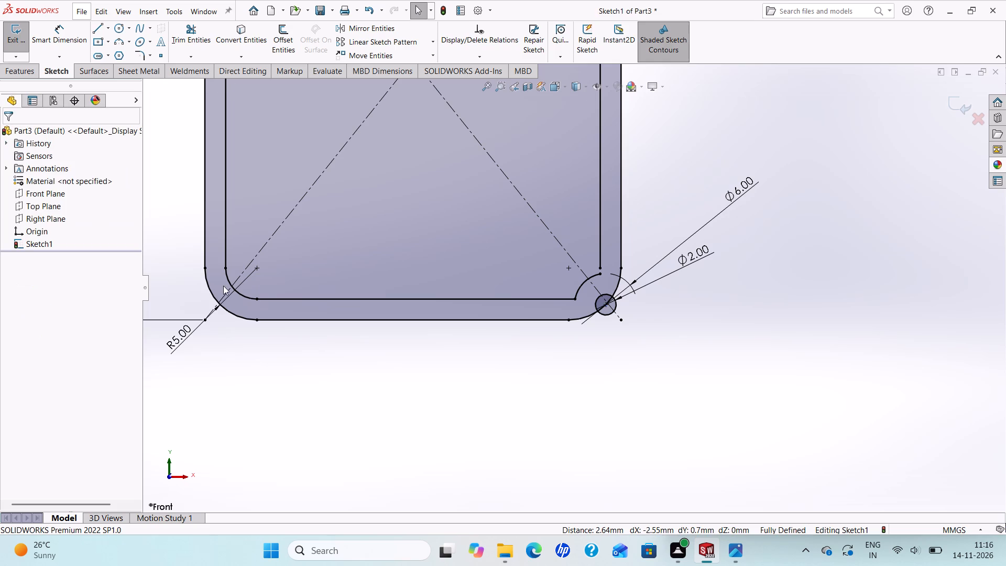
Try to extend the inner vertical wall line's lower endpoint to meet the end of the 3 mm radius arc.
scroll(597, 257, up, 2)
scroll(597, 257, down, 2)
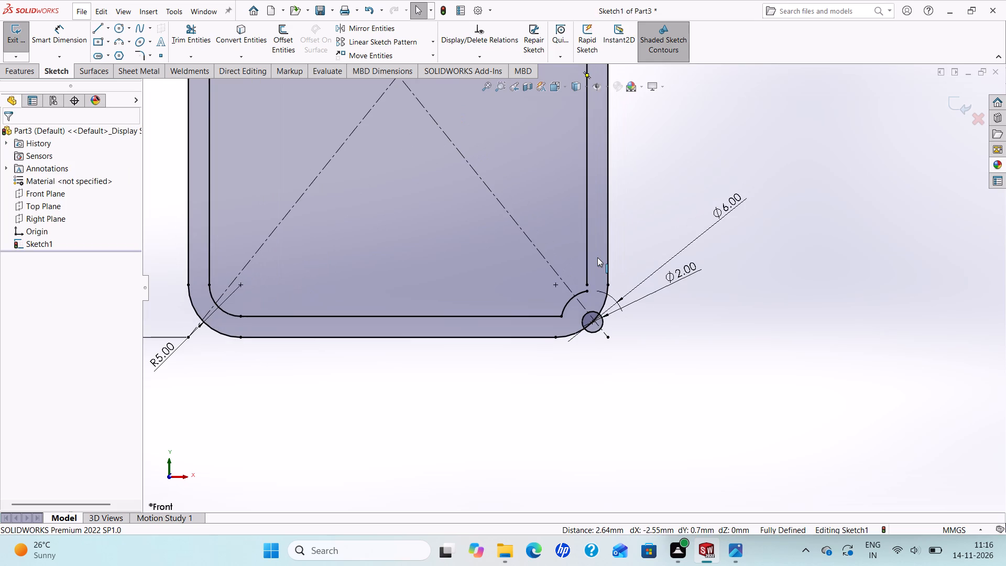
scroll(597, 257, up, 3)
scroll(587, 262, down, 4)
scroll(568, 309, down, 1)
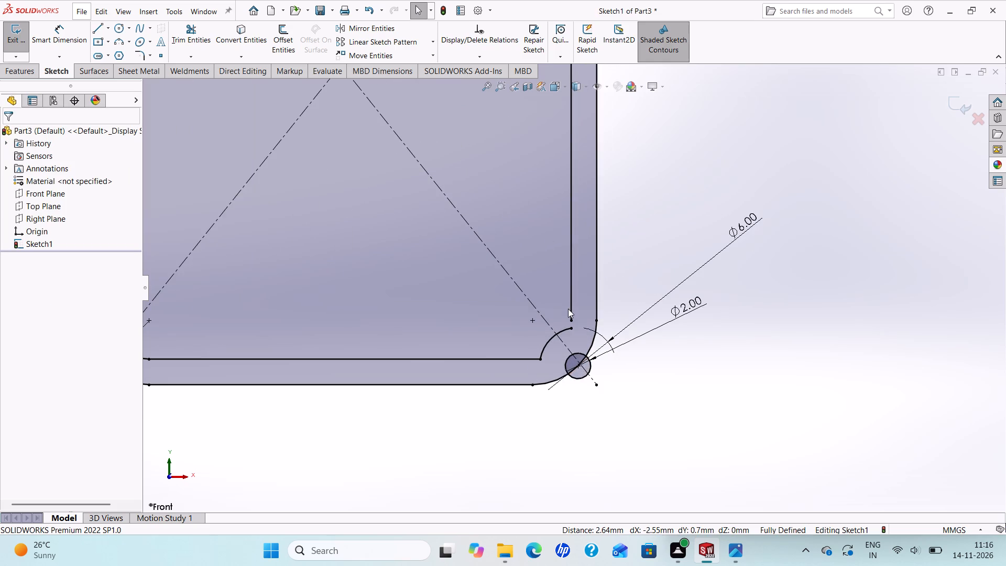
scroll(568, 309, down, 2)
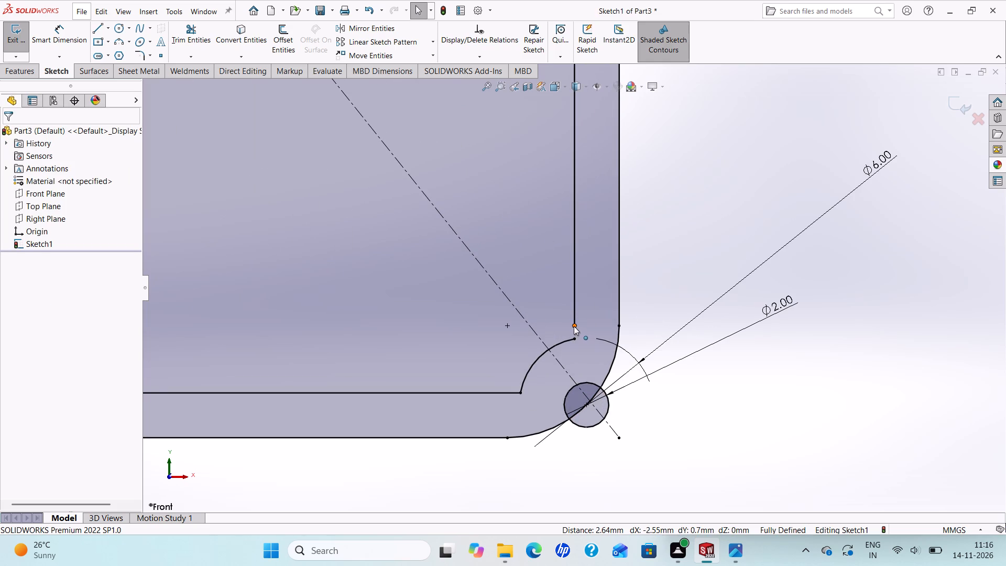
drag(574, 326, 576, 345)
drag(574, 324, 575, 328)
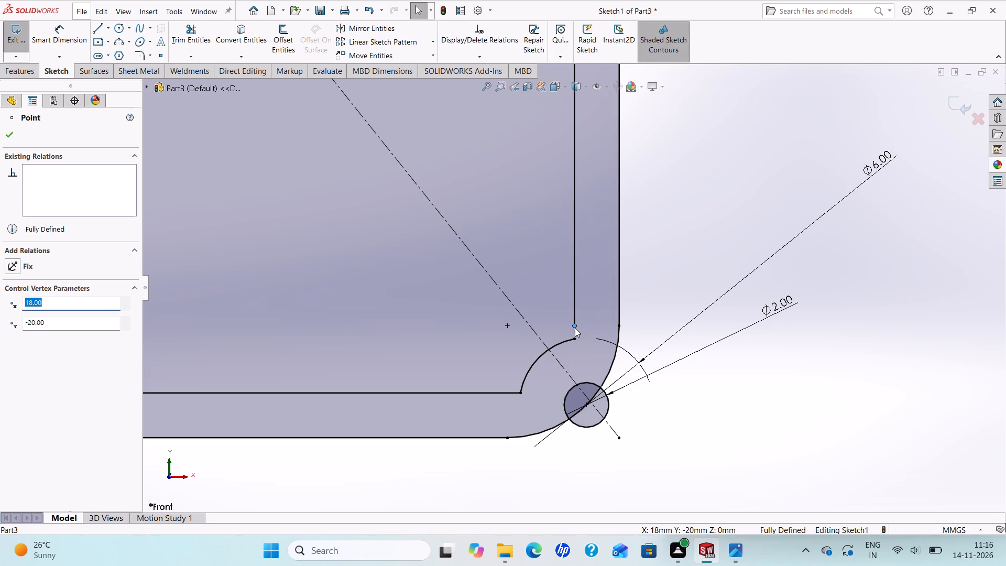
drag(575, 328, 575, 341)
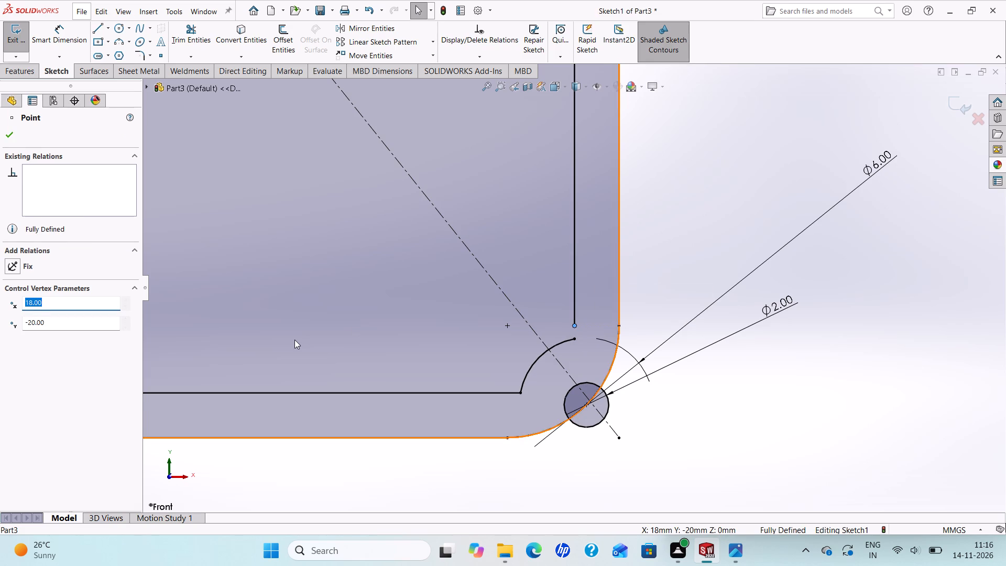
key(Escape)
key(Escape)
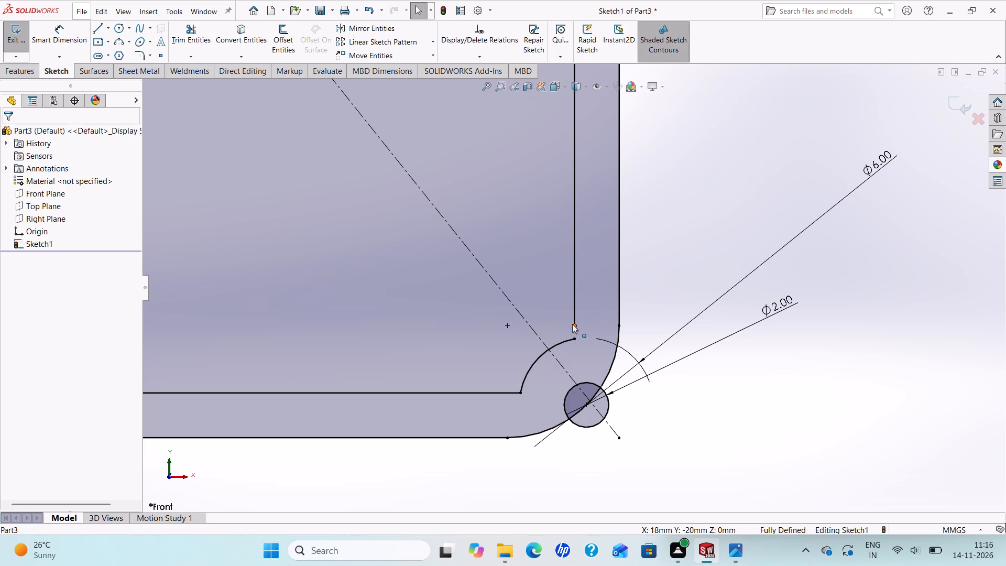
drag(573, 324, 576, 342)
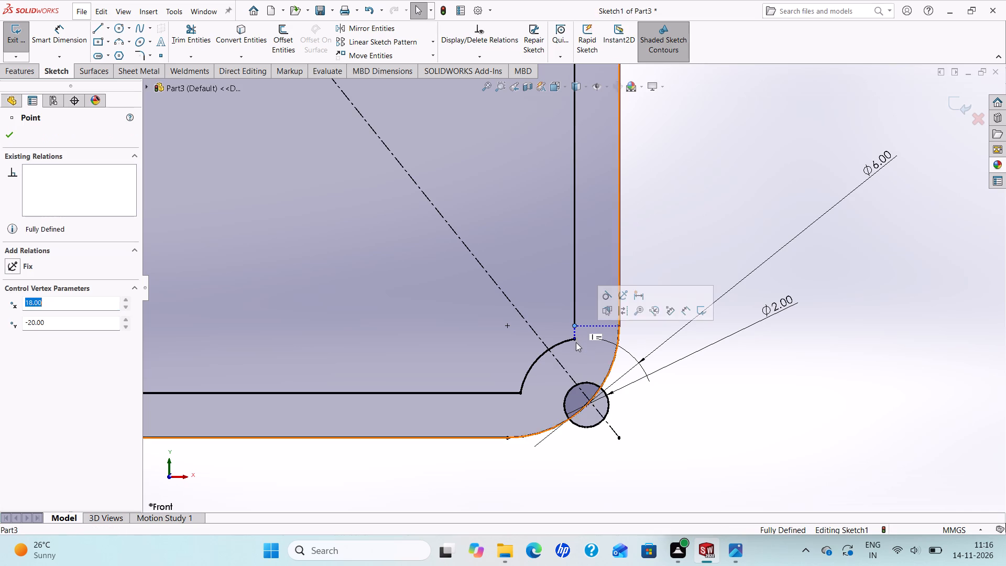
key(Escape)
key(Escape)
Delete the lower-right corner boss geometry: the 2 mm circle, the 6 mm diameter dimension and the remaining arc.
scroll(537, 308, up, 5)
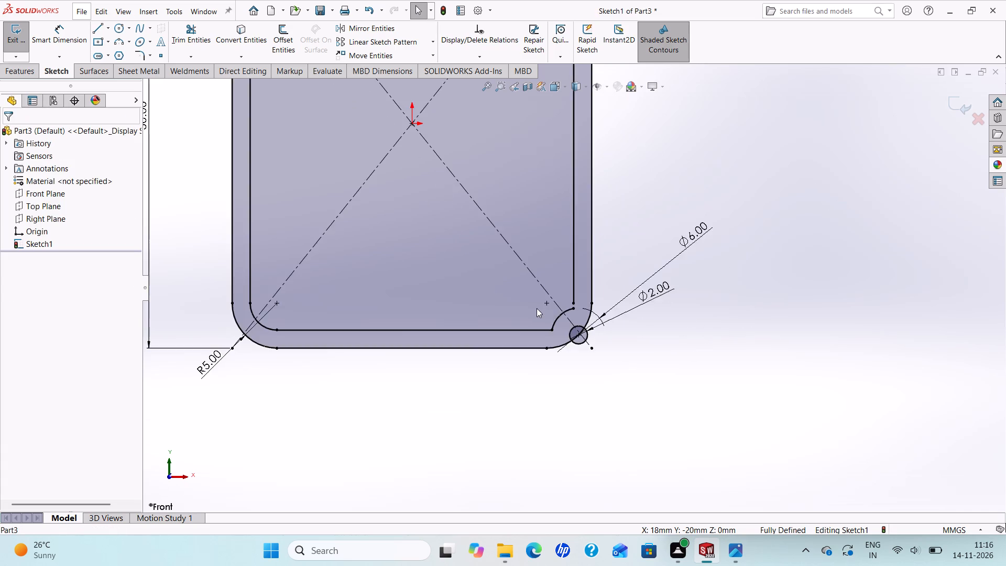
scroll(549, 311, up, 4)
scroll(560, 244, down, 4)
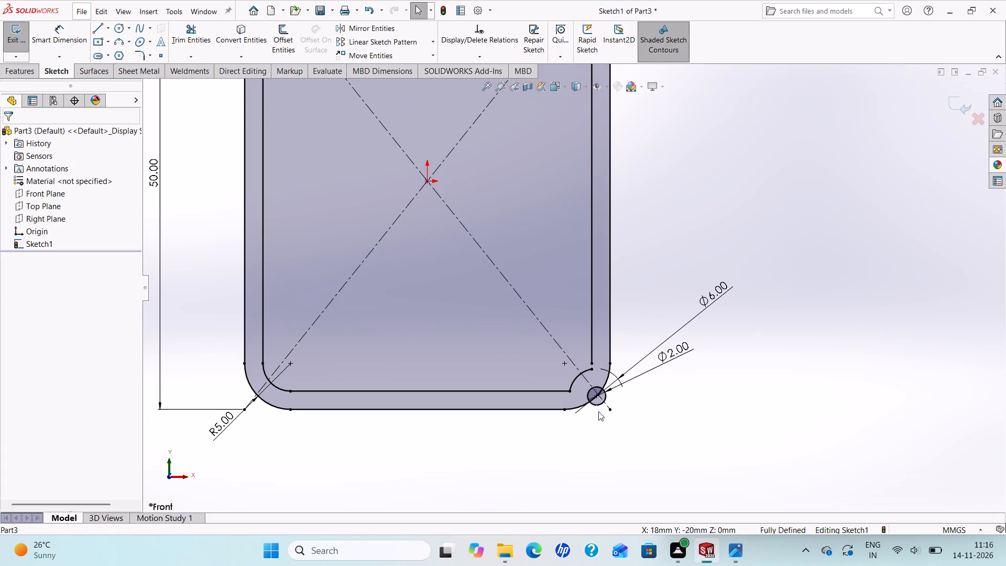
click(598, 407)
key(Delete)
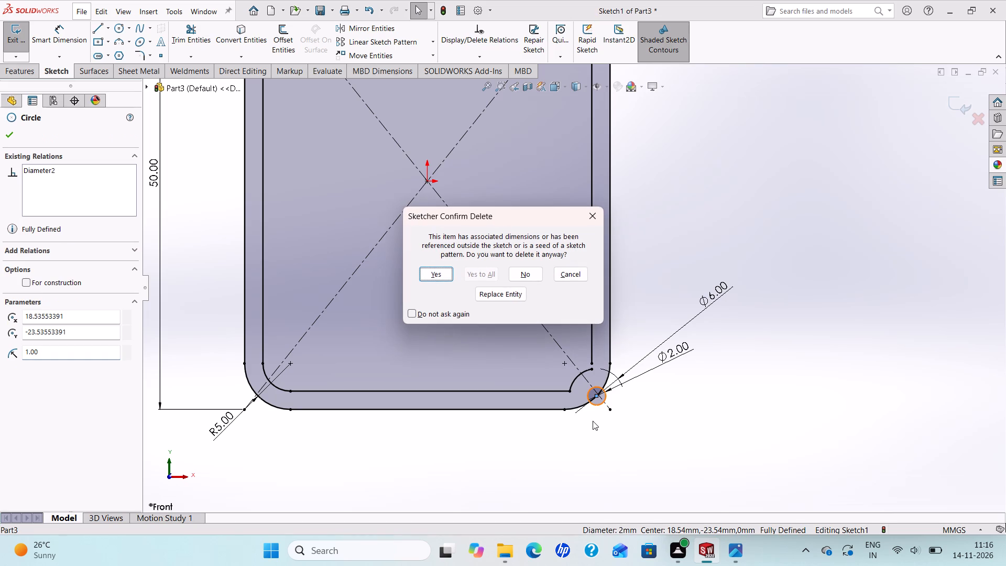
click(440, 275)
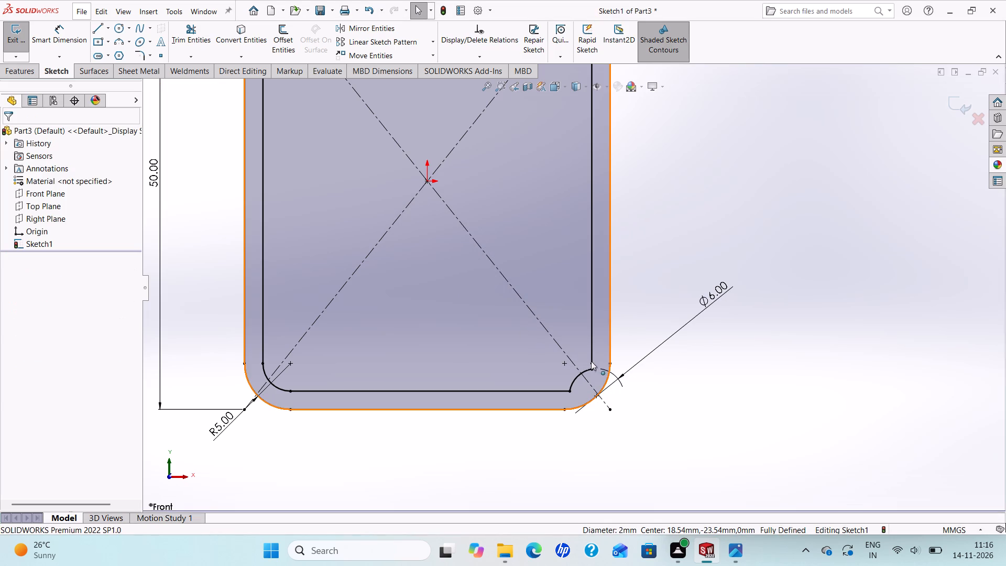
click(703, 306)
key(Delete)
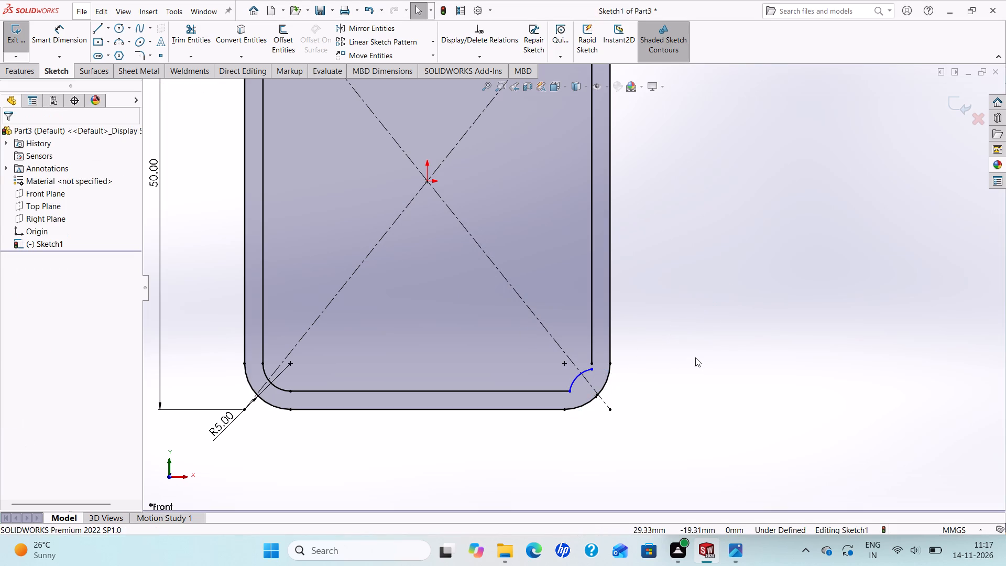
click(574, 380)
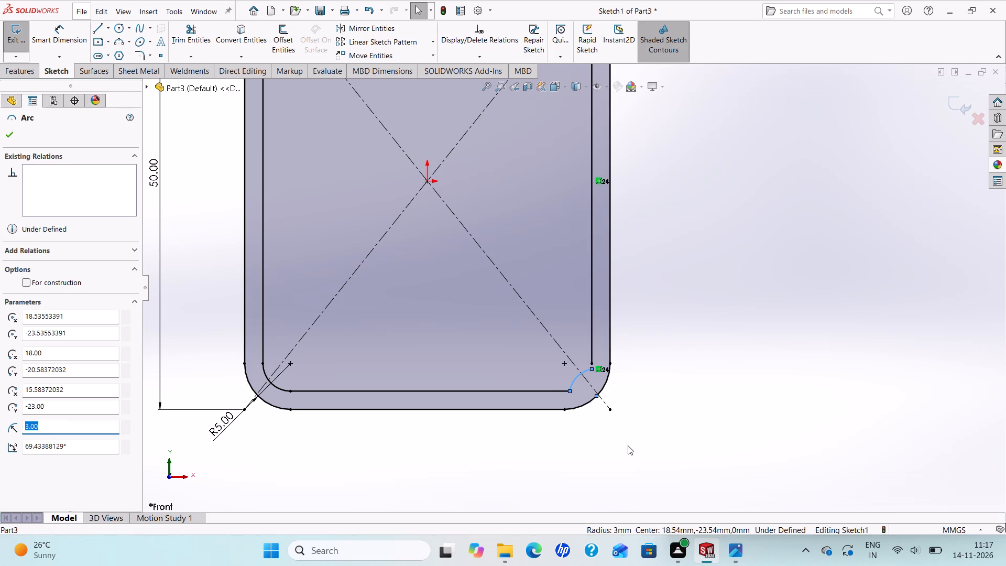
key(Delete)
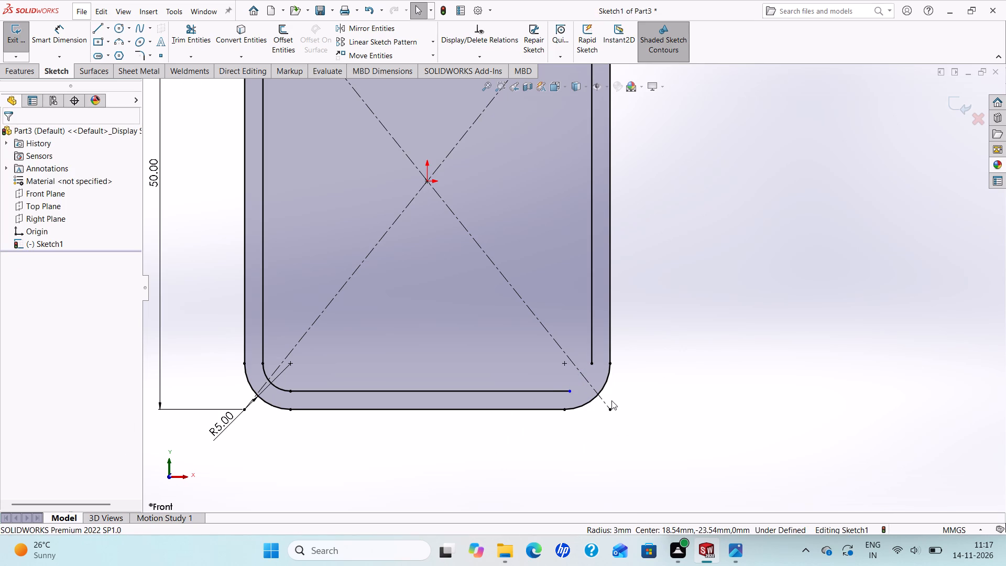
Sketch a circle of about 1.05 mm radius centred on the diagonal construction line inside the profile's lower-right corner, following the reference drawing.
click(736, 556)
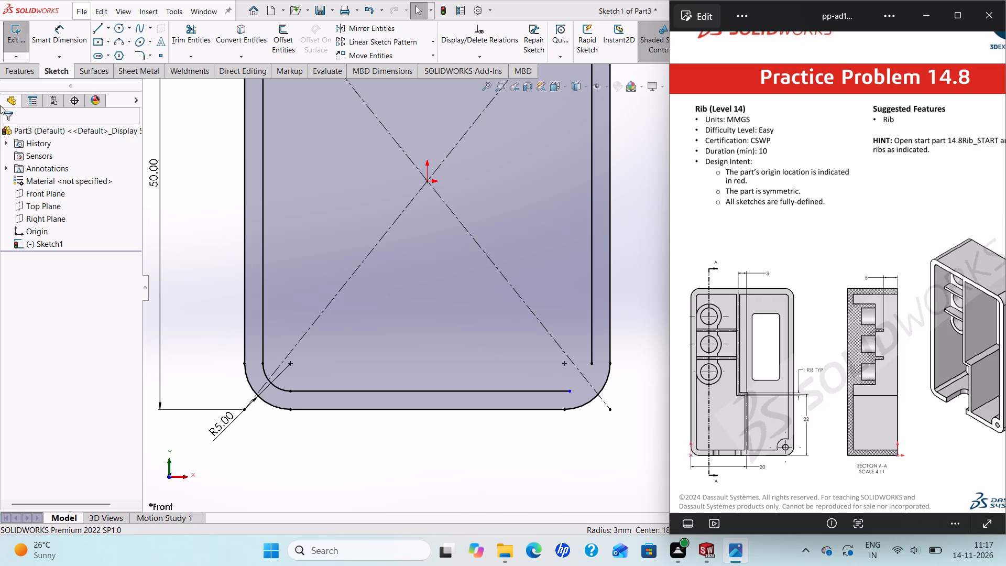
click(118, 28)
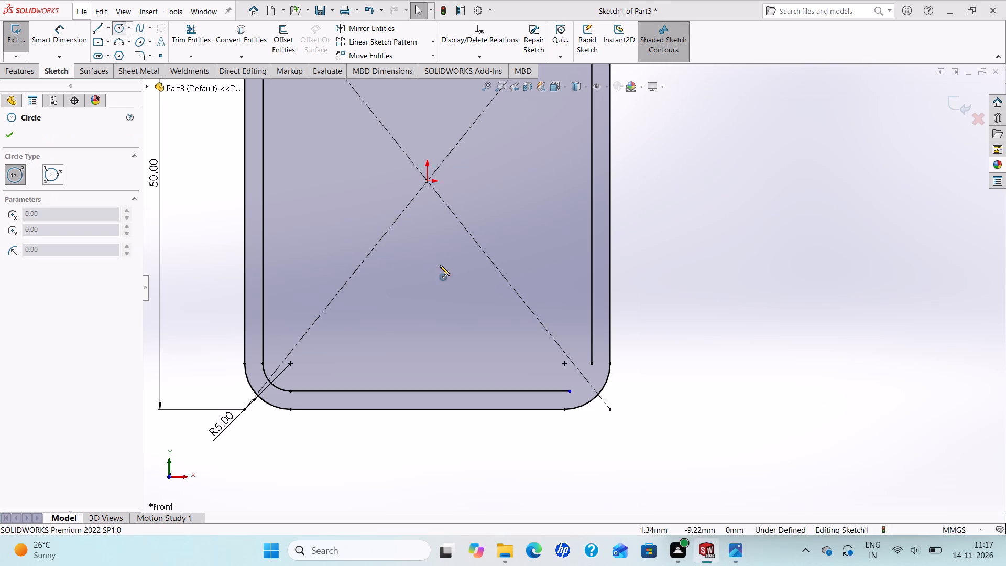
click(586, 379)
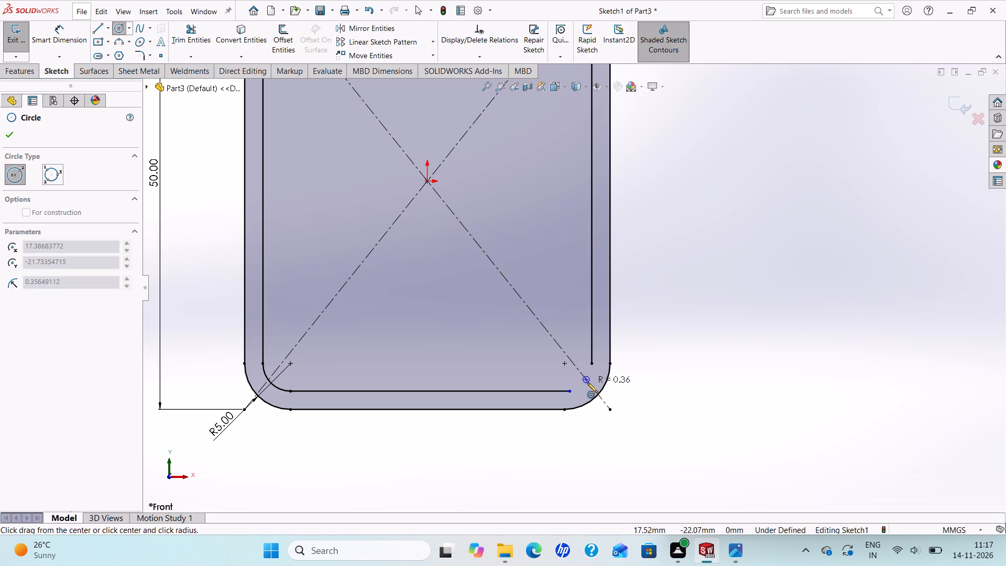
click(595, 387)
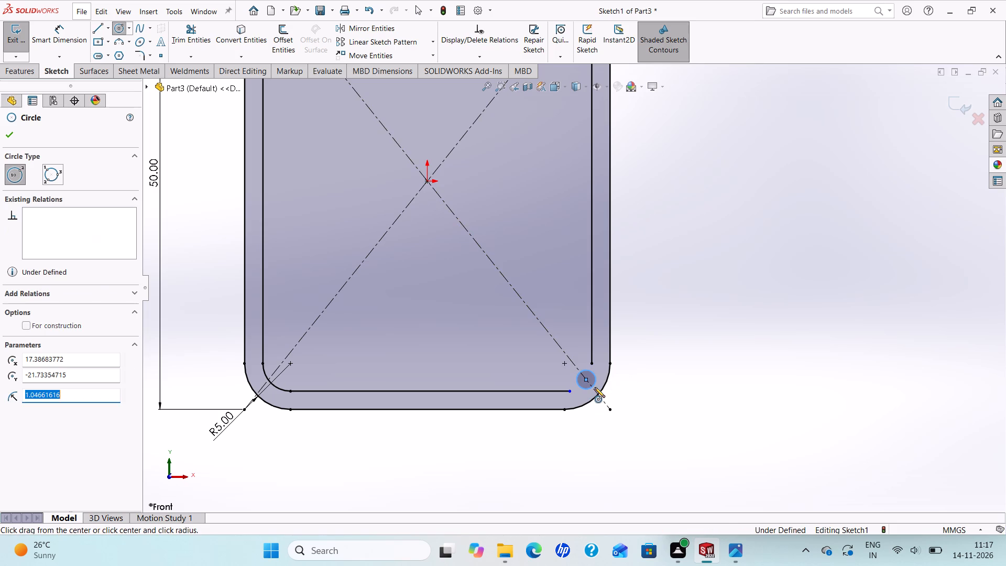
right_click(595, 387)
click(624, 395)
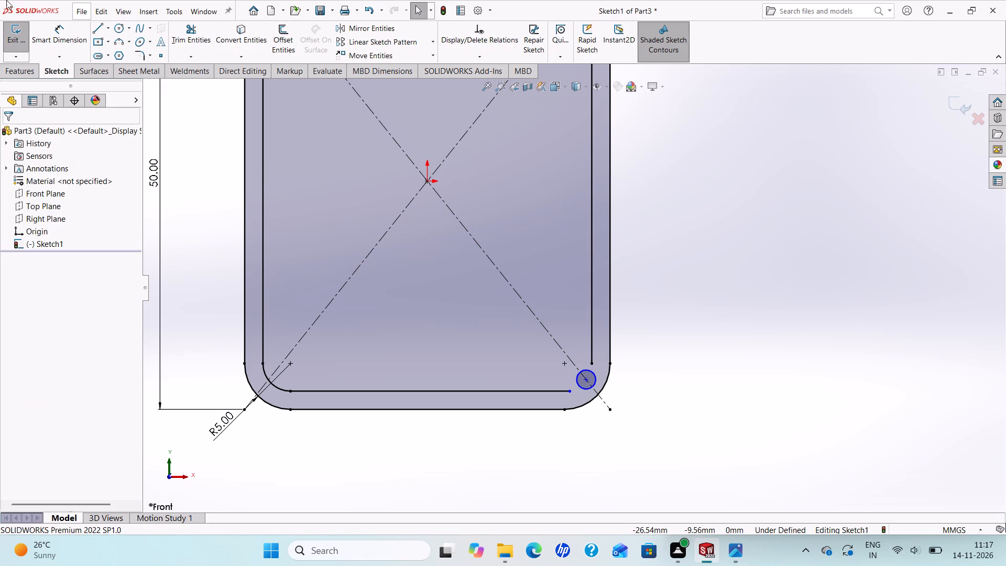
Dimension the new corner circle's diameter as 2 mm.
click(59, 37)
scroll(610, 346, down, 2)
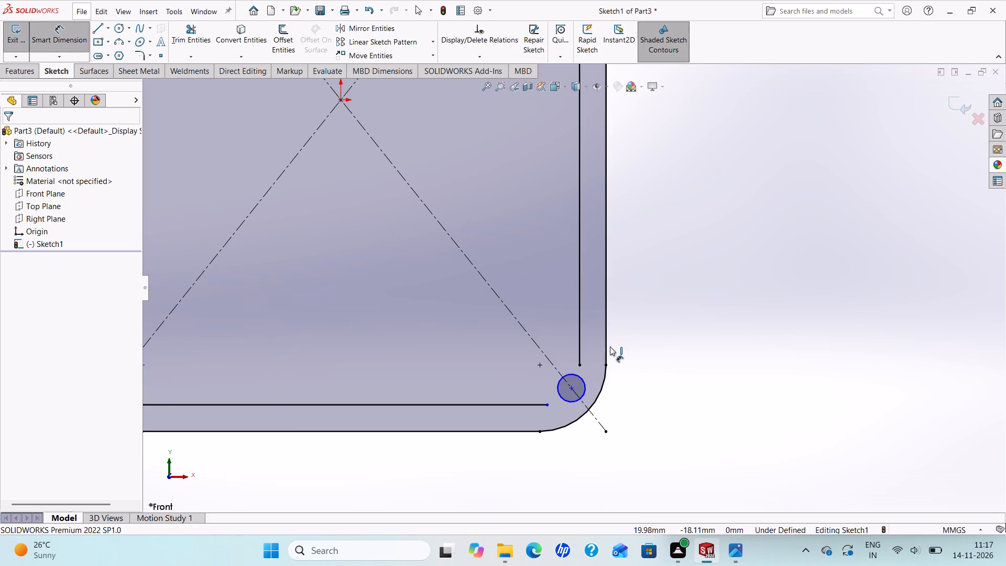
click(582, 376)
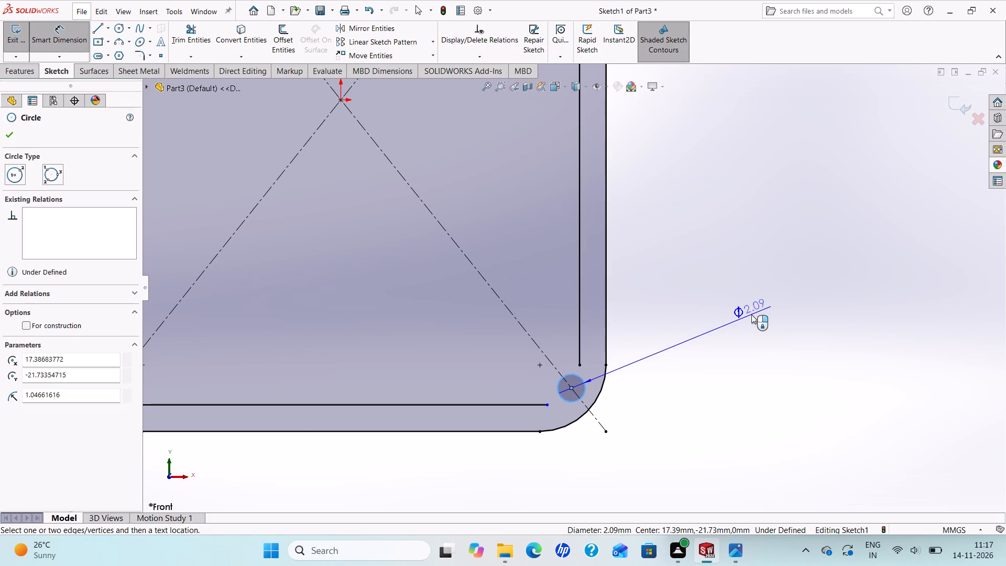
click(751, 314)
key(2)
key(Return)
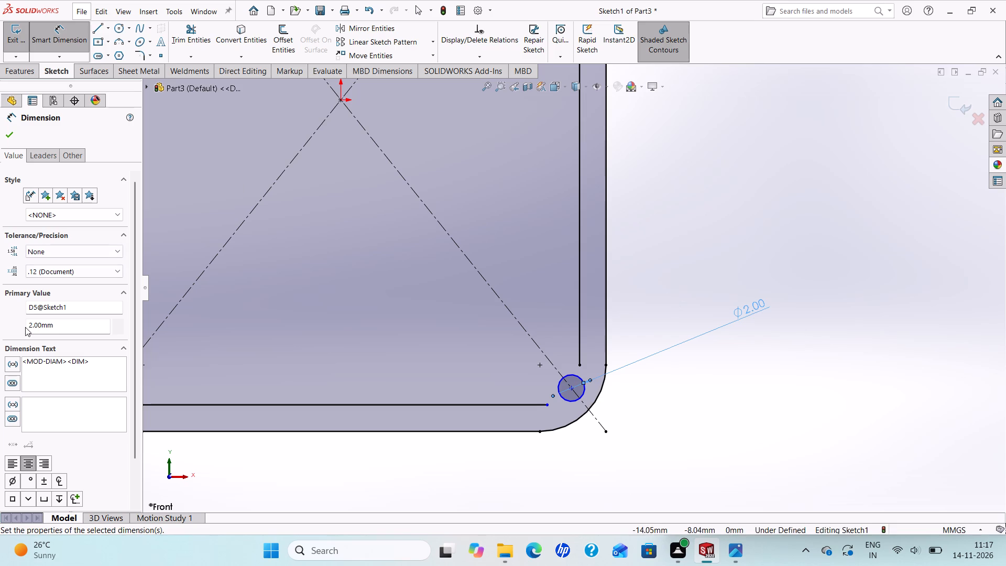
Sketch a larger circle of about 2.9 mm radius concentric with the 2 mm circle in the lower-right corner.
click(730, 554)
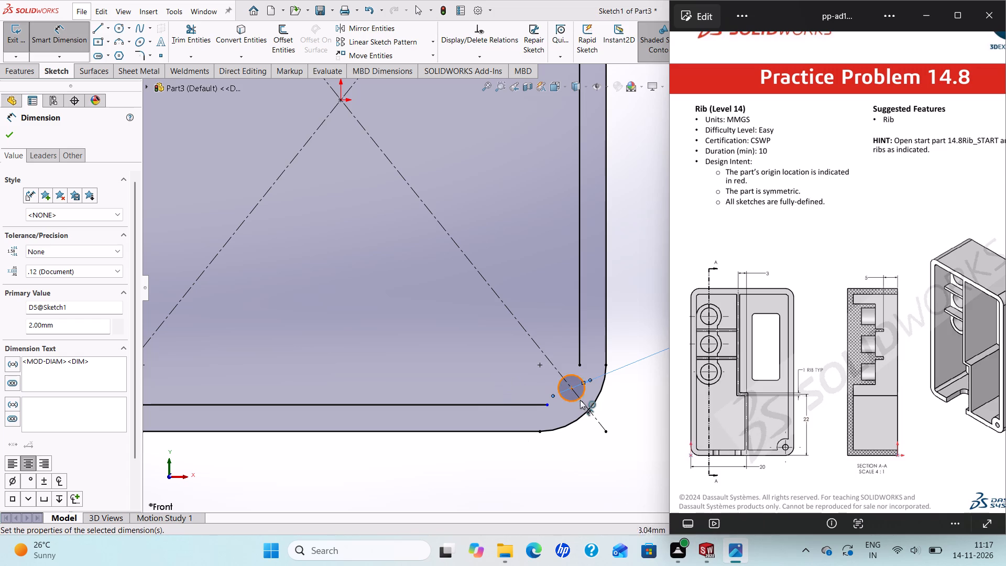
click(118, 25)
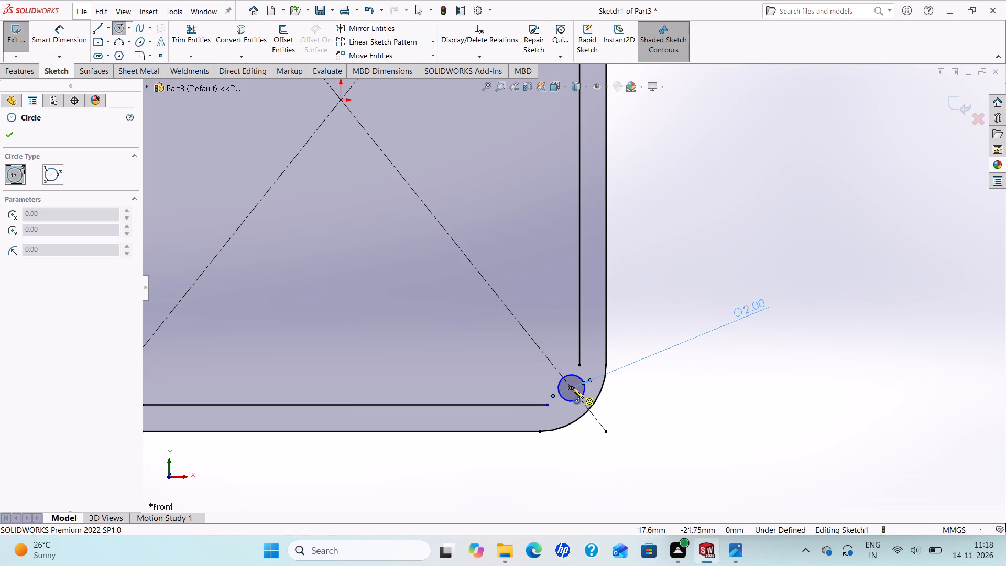
click(571, 388)
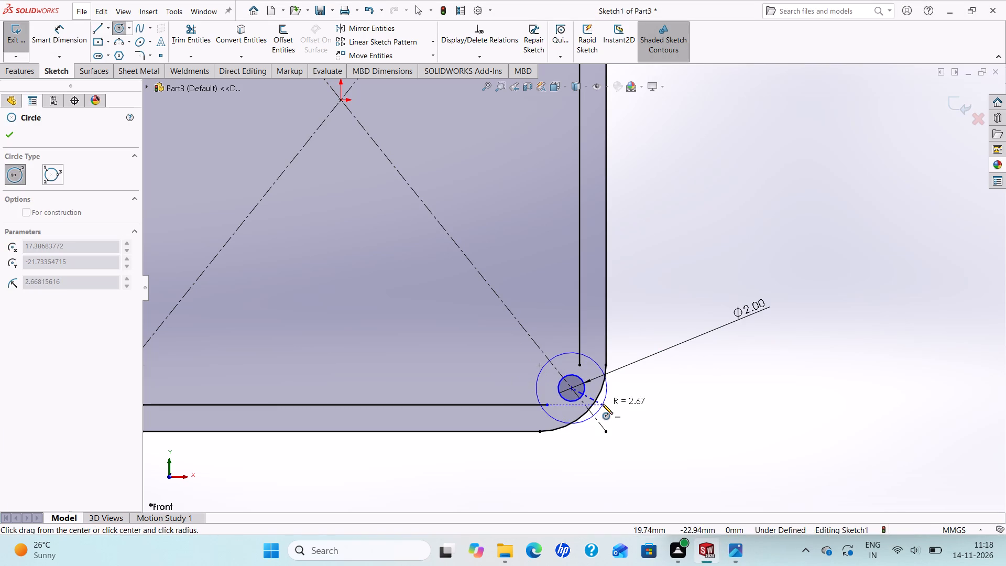
click(603, 404)
right_click(603, 404)
click(636, 410)
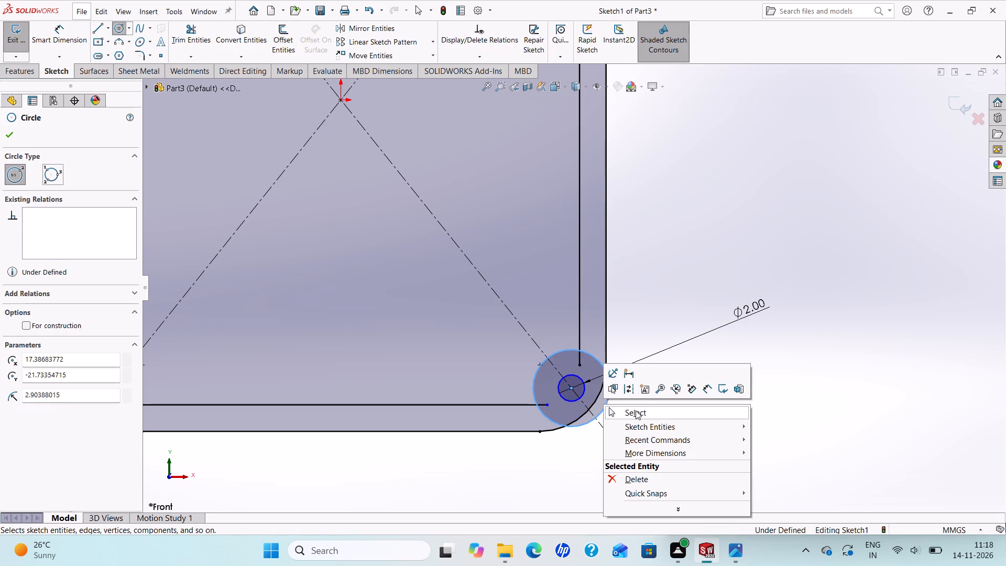
Dimension the larger corner circle's diameter as 5 mm.
click(62, 46)
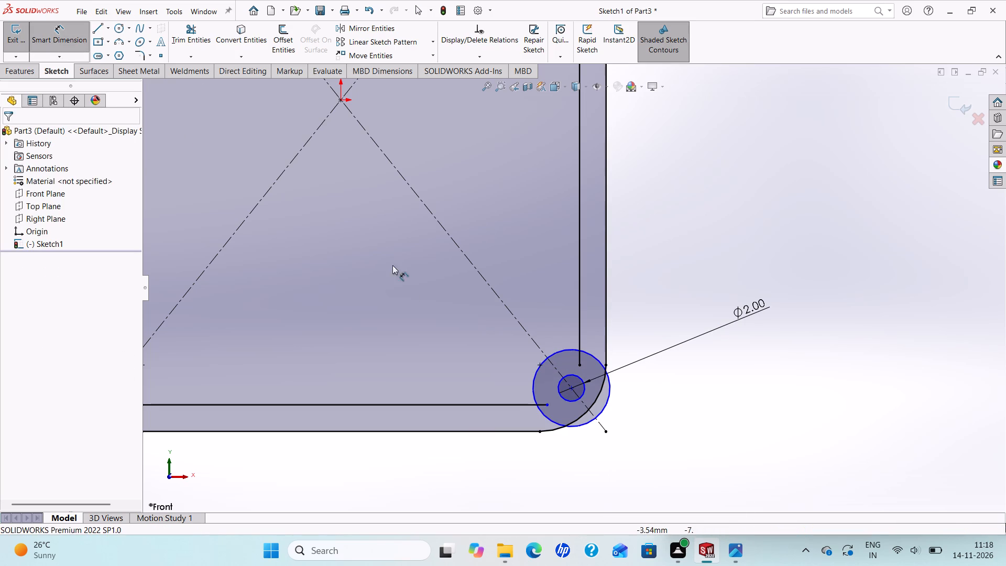
click(612, 392)
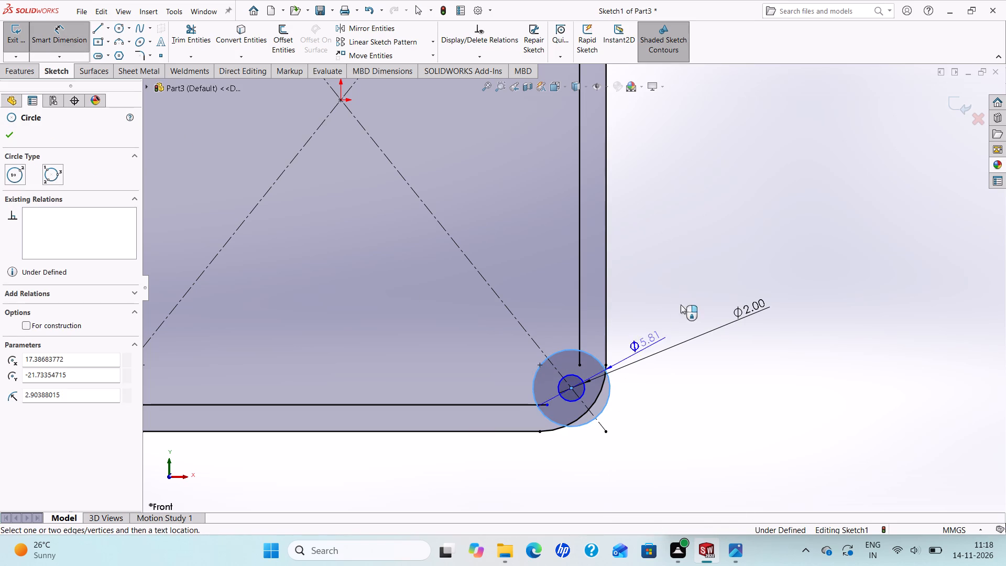
click(714, 280)
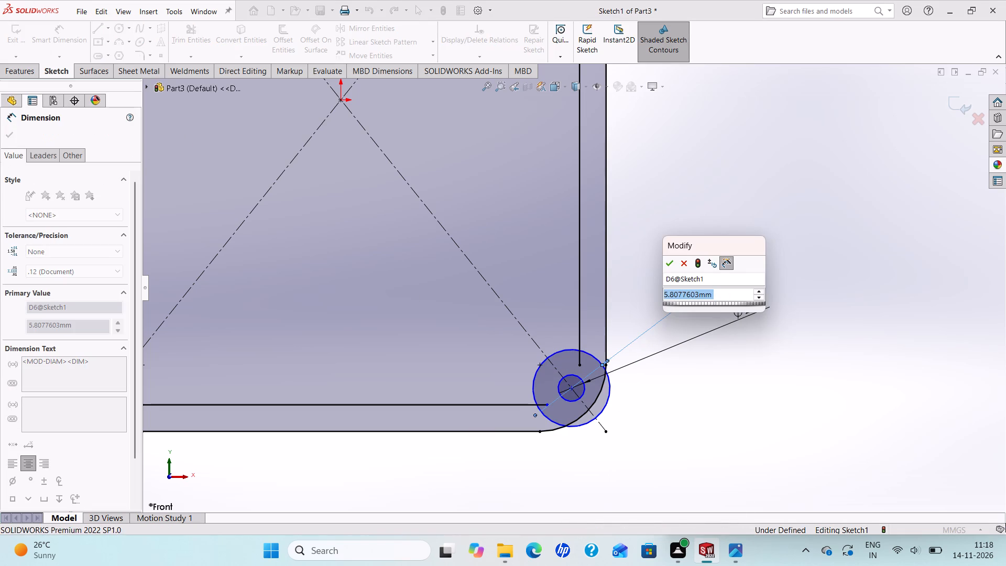
key(5)
key(Return)
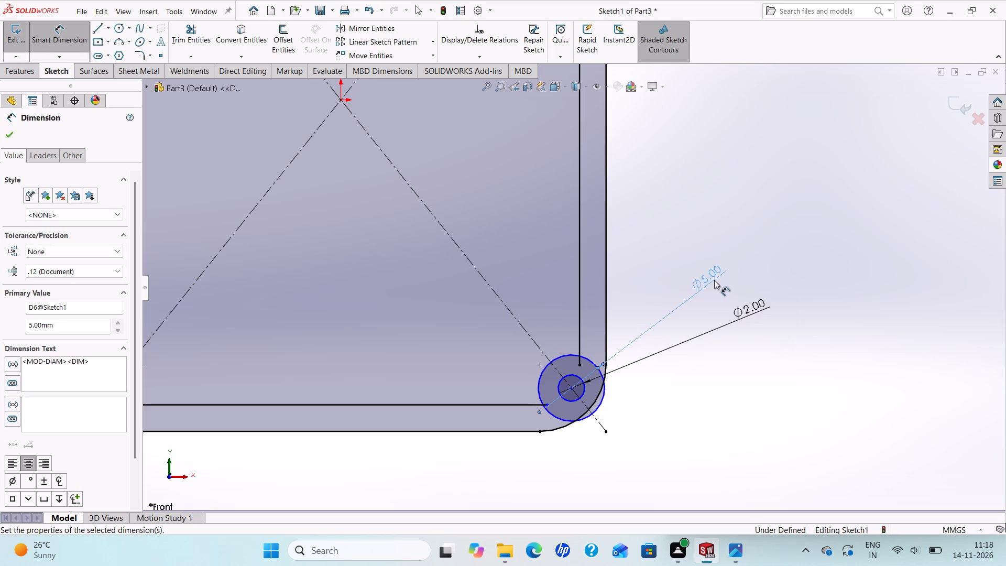
click(13, 135)
Trim the ends of the inner vertical and horizontal wall lines that extend inside the 5 mm circle.
scroll(515, 380, up, 1)
scroll(538, 374, down, 1)
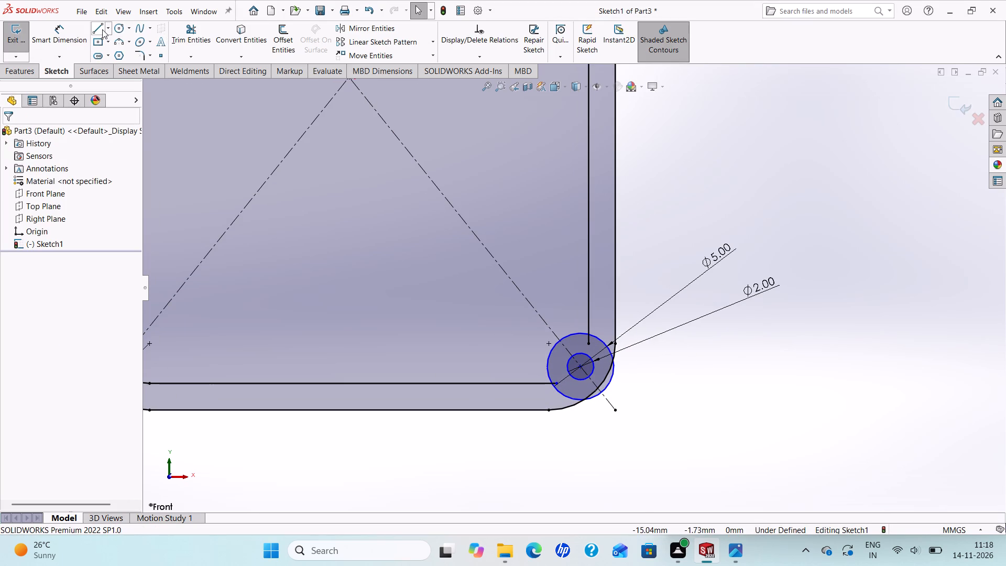
click(183, 32)
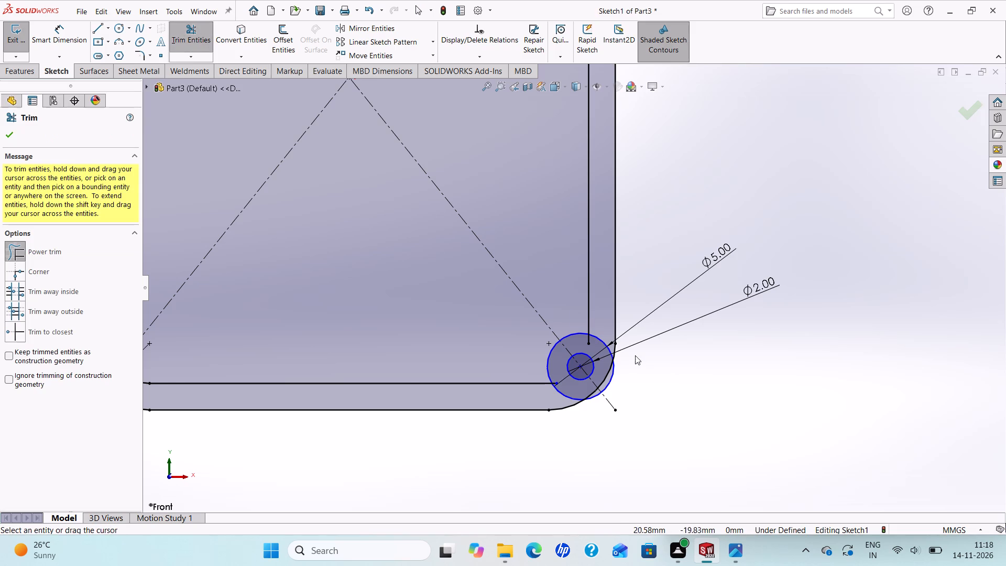
scroll(617, 336, down, 4)
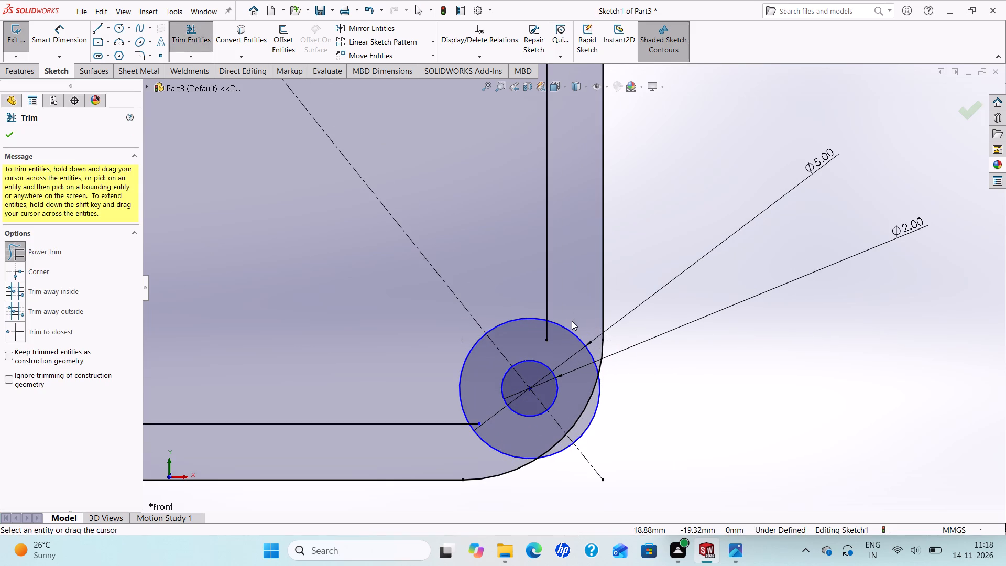
drag(537, 330, 539, 330)
drag(539, 330, 553, 337)
scroll(499, 381, down, 5)
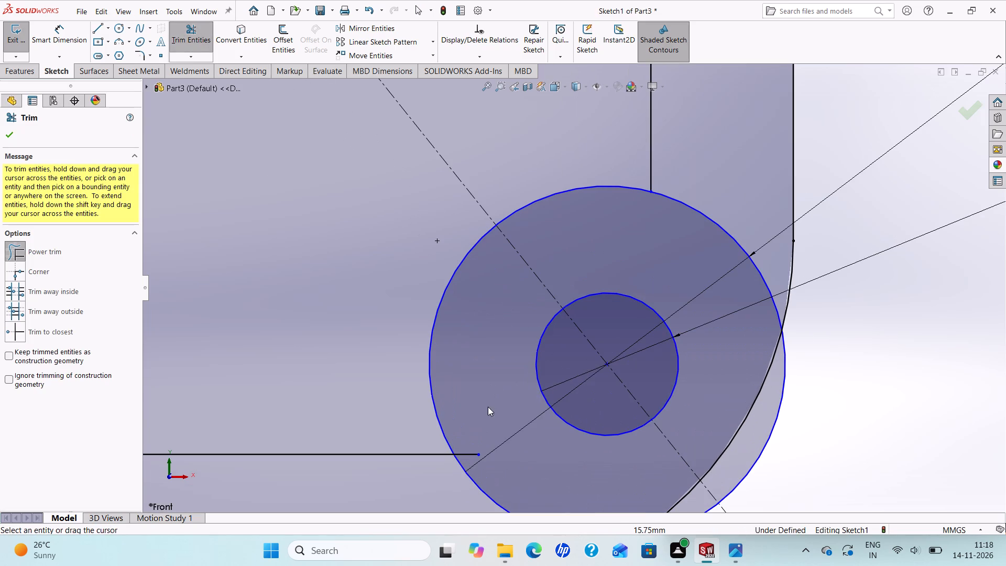
drag(466, 440, 484, 467)
scroll(489, 453, up, 5)
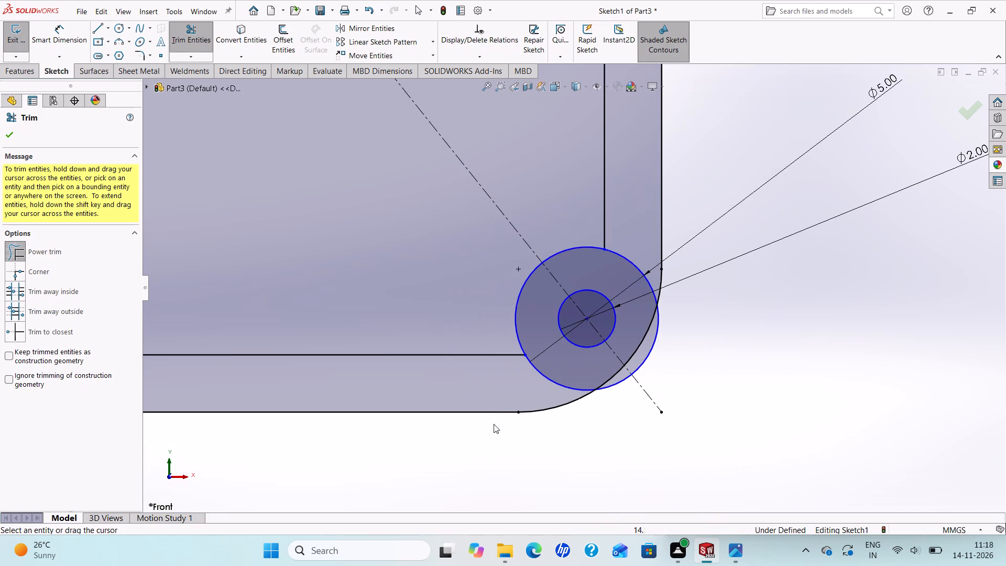
Trim the 5 mm circle's portions within the walls and beyond the outer corner, keeping only the arc between the two inner wall lines.
drag(513, 393, 555, 371)
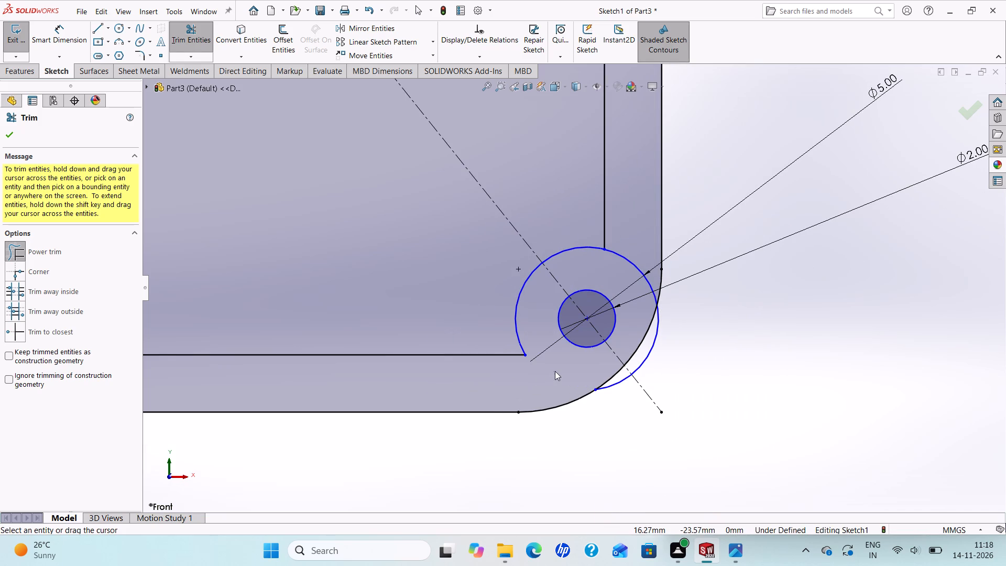
drag(722, 335, 642, 354)
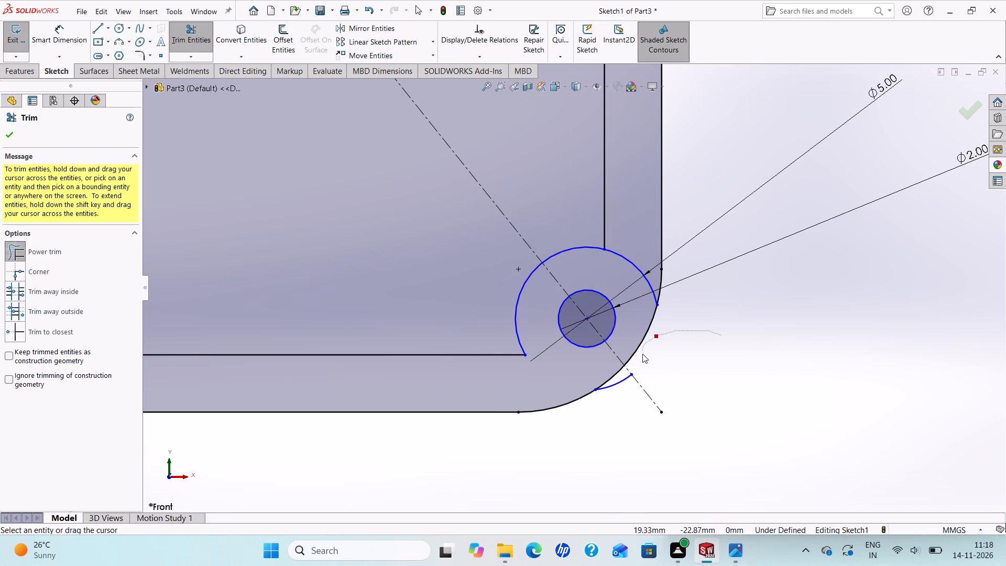
drag(642, 354, 635, 365)
scroll(616, 377, down, 6)
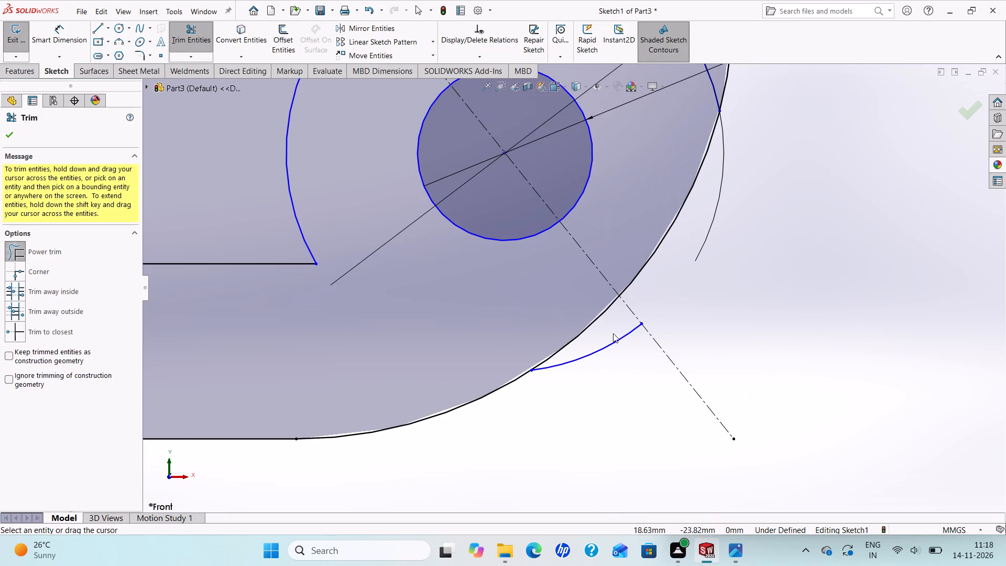
drag(609, 326, 609, 362)
scroll(605, 357, up, 5)
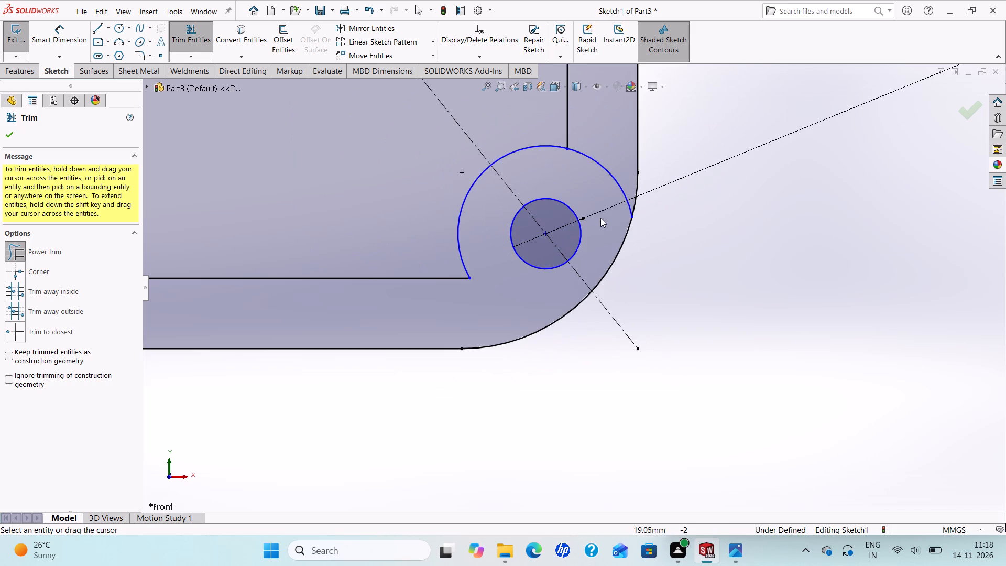
scroll(579, 104, up, 3)
scroll(583, 217, down, 3)
scroll(584, 213, up, 4)
drag(585, 213, 586, 227)
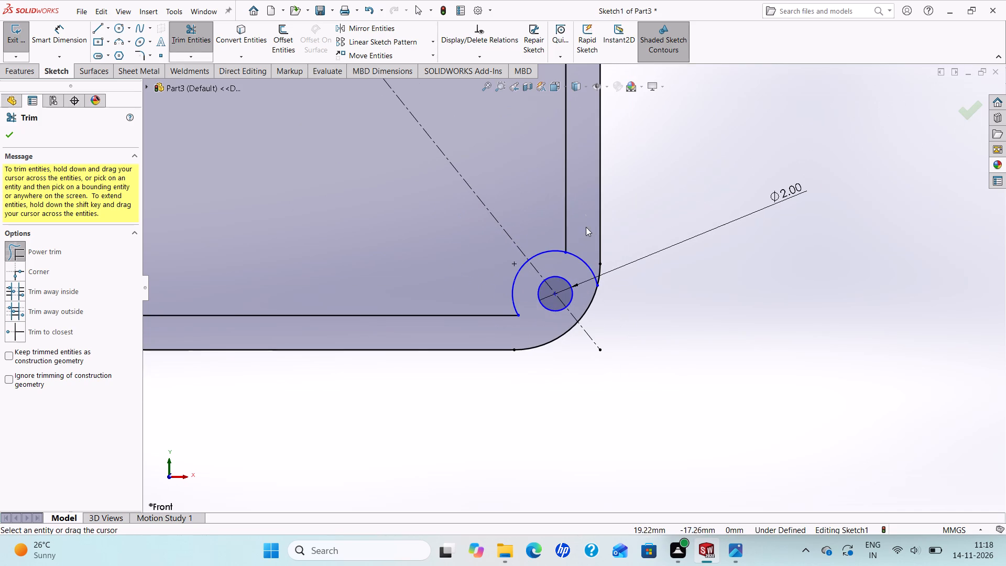
drag(586, 227, 579, 263)
scroll(577, 263, up, 5)
scroll(534, 223, up, 4)
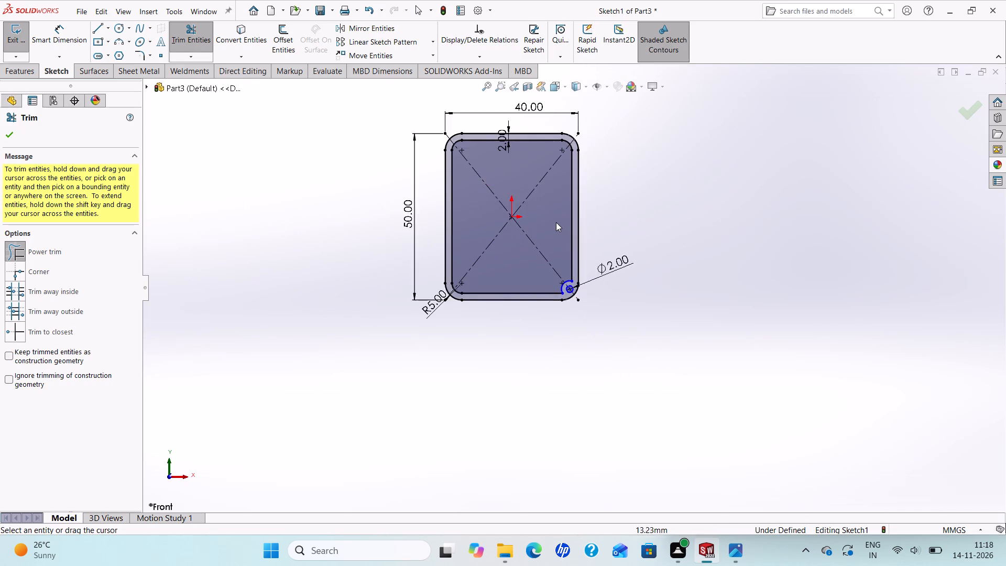
scroll(556, 223, down, 3)
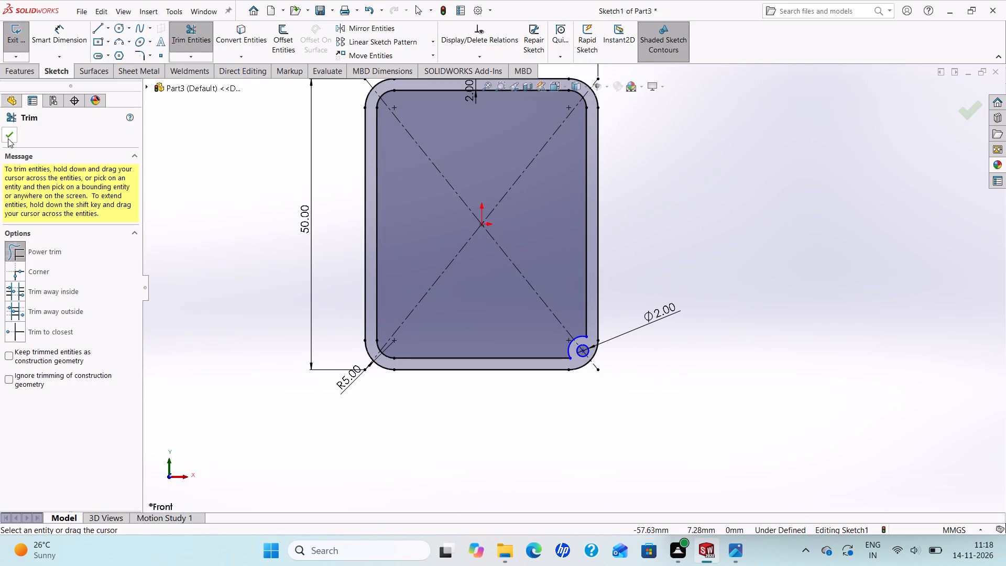
click(8, 138)
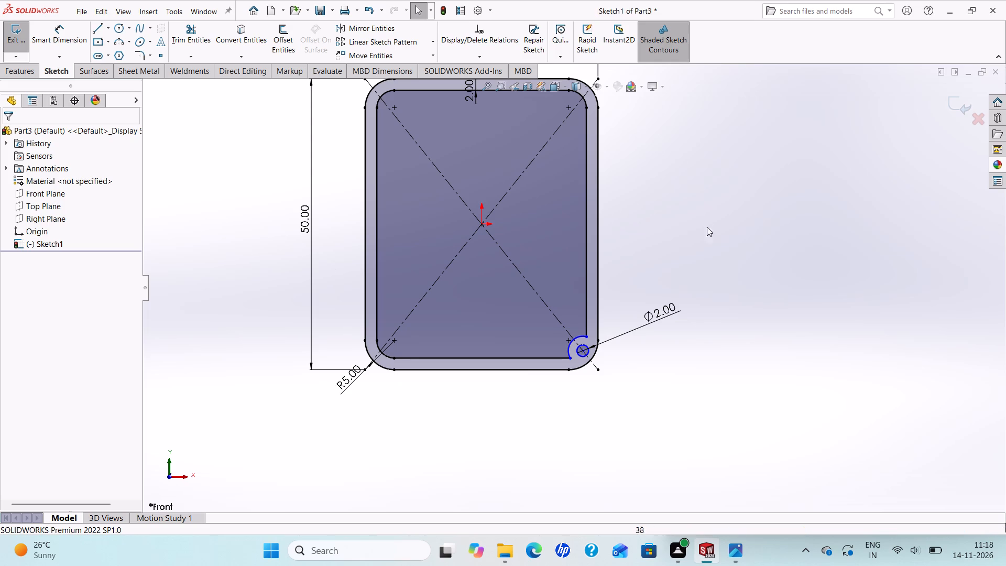
Sketch a stepped line from the inner top wall to the inner bottom wall: about 29.7 mm down, 4.8 mm right, and 16.3 mm down.
scroll(595, 224, up, 3)
scroll(595, 224, down, 2)
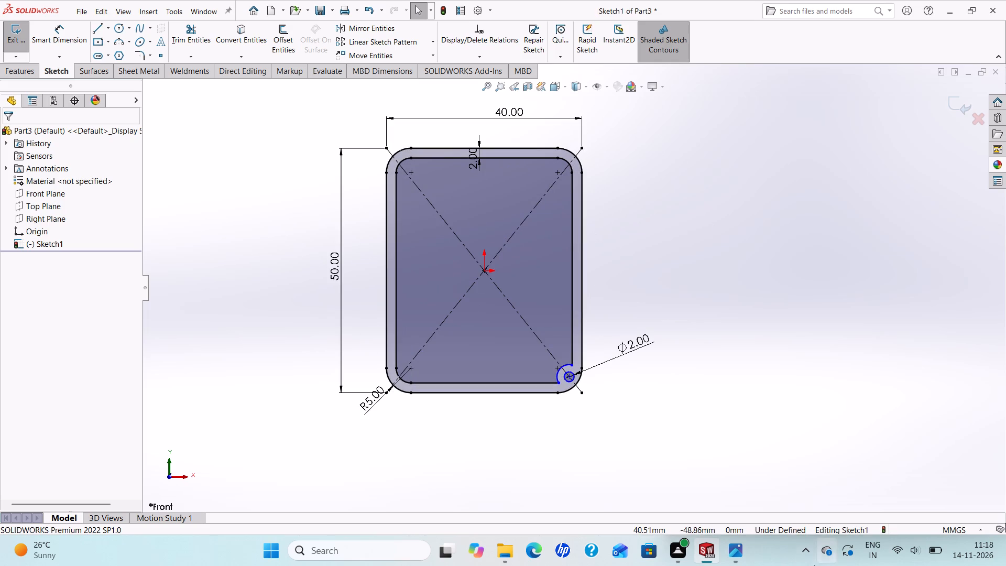
click(738, 548)
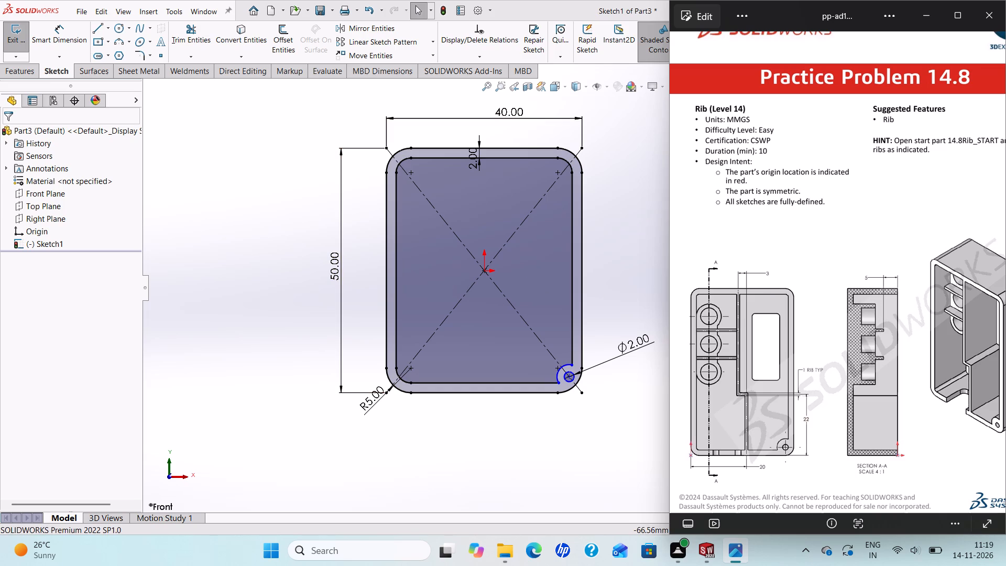
click(101, 27)
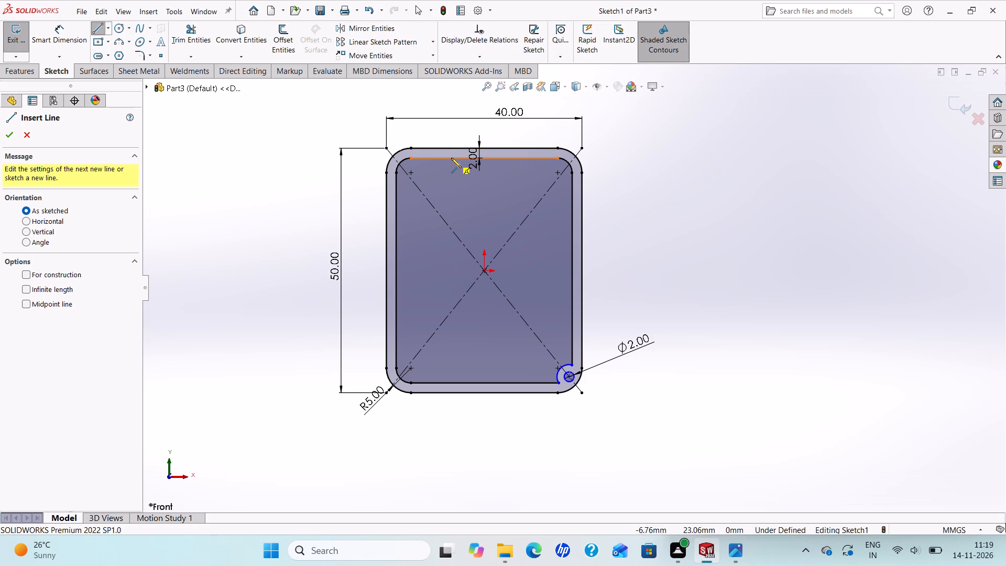
click(451, 158)
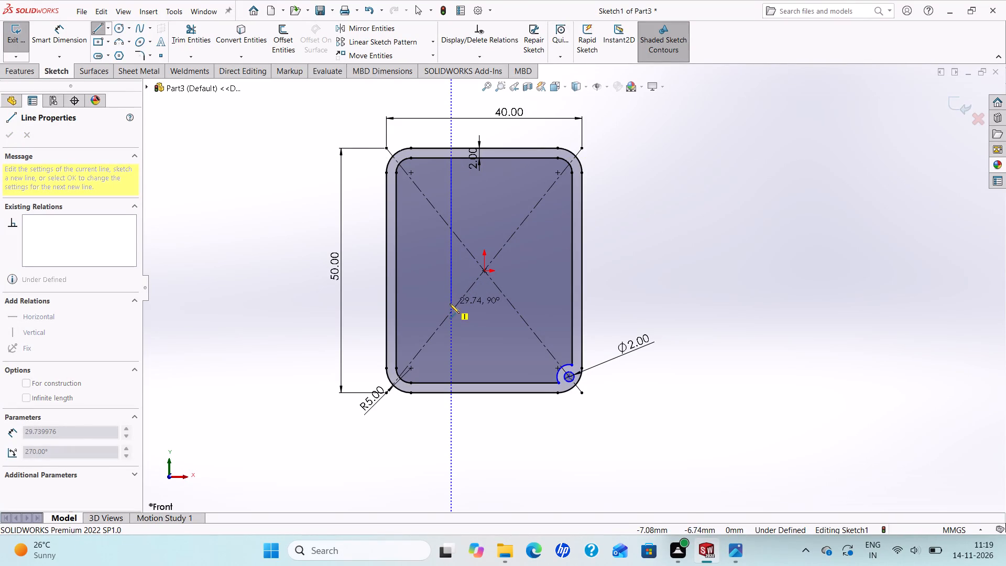
click(450, 303)
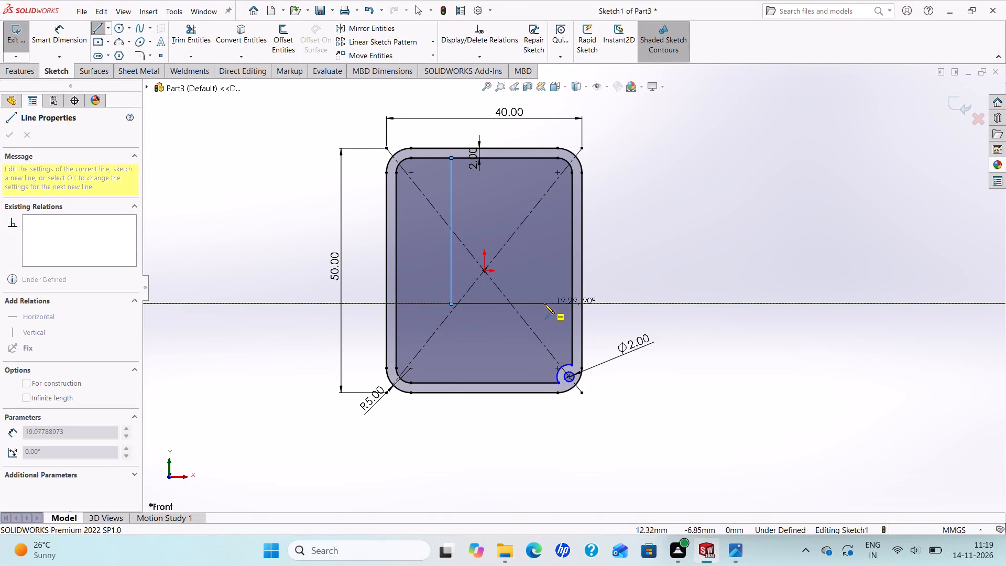
click(475, 303)
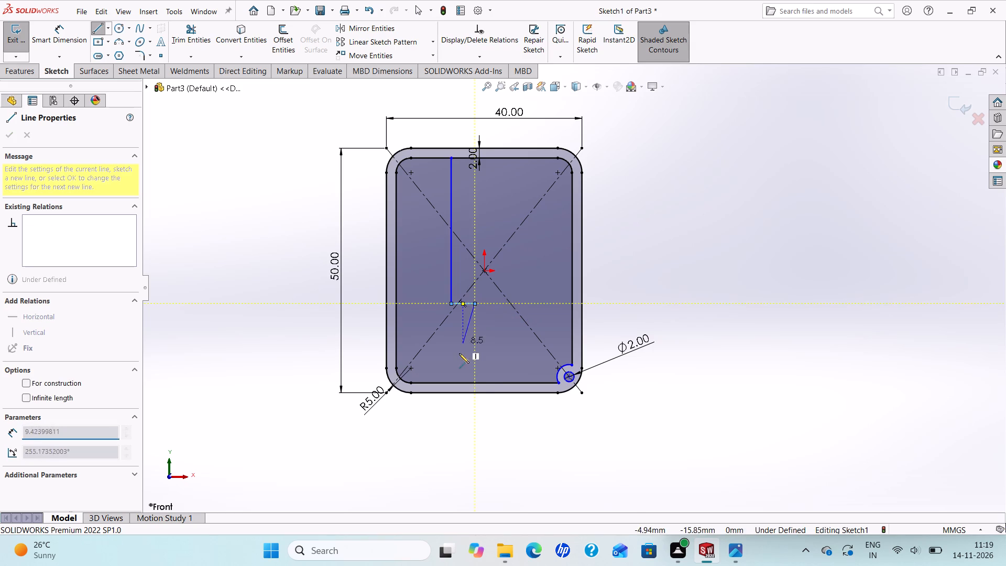
click(473, 382)
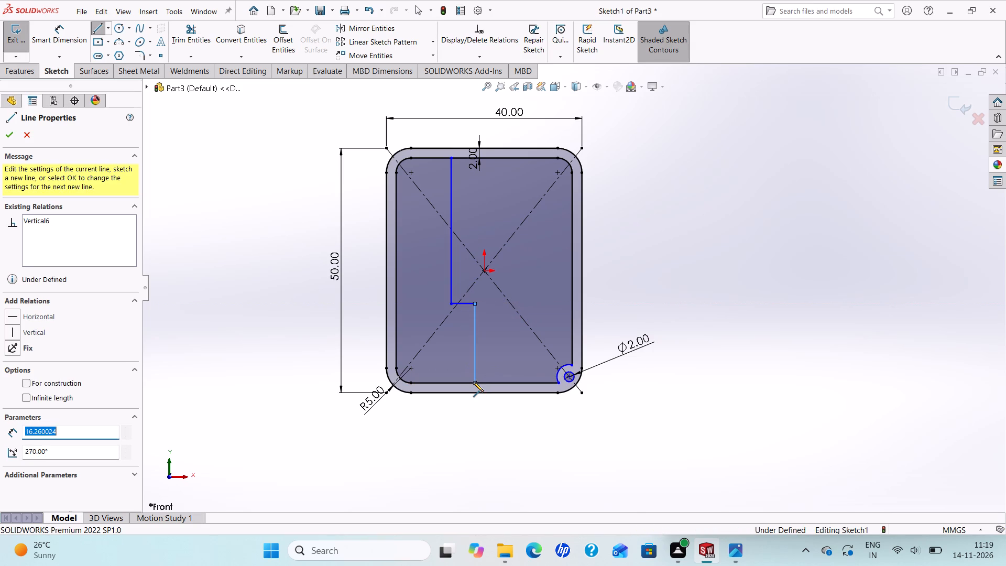
right_click(473, 382)
click(500, 388)
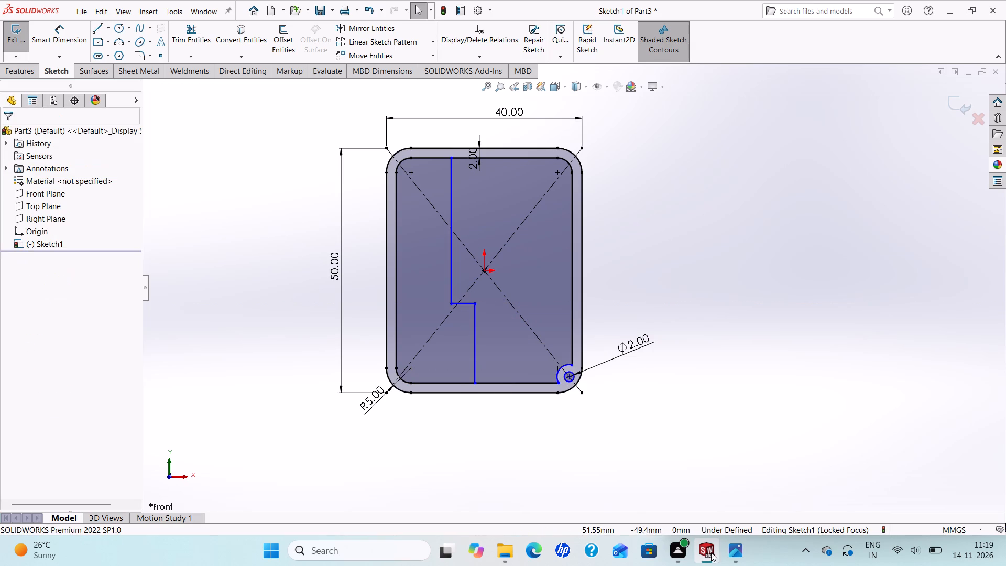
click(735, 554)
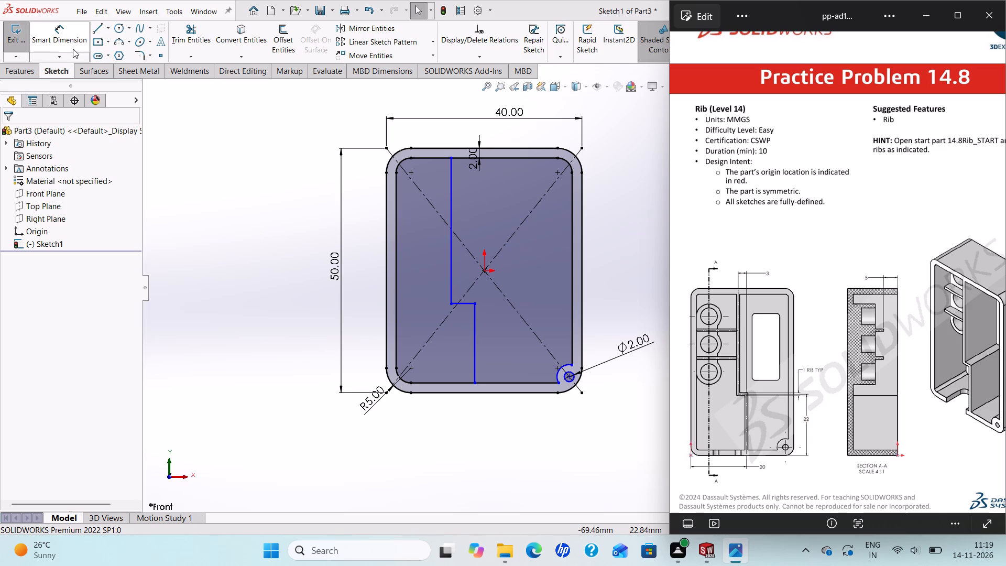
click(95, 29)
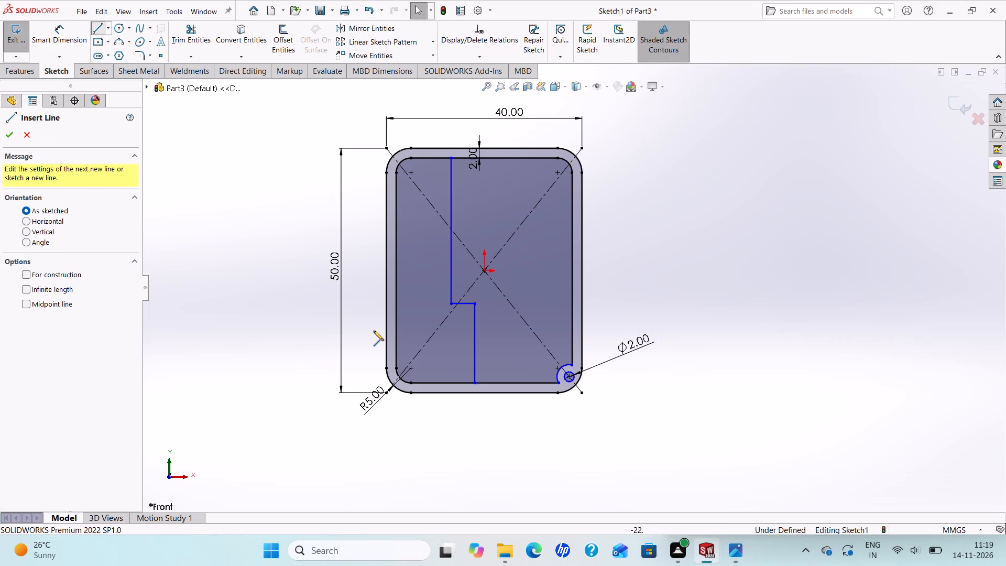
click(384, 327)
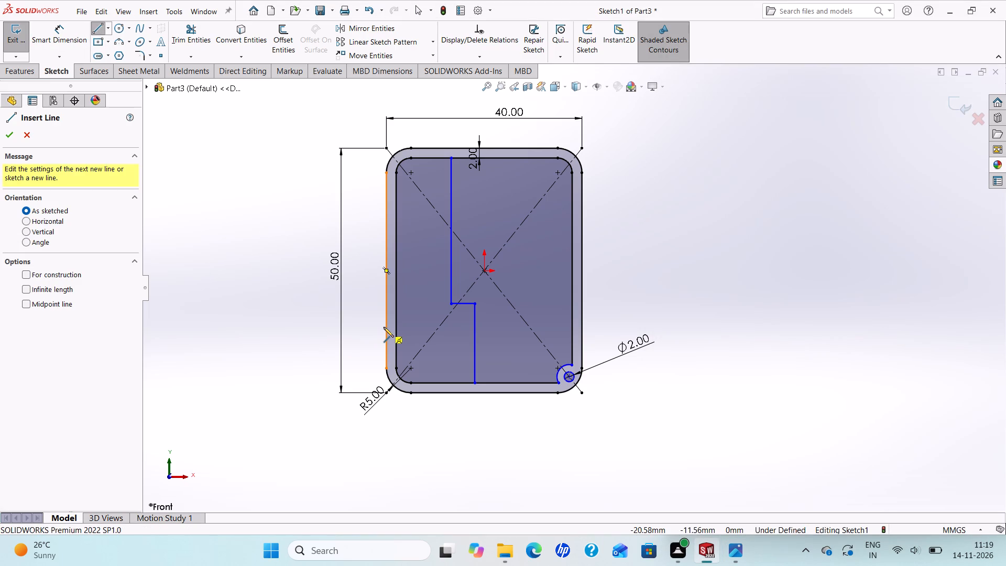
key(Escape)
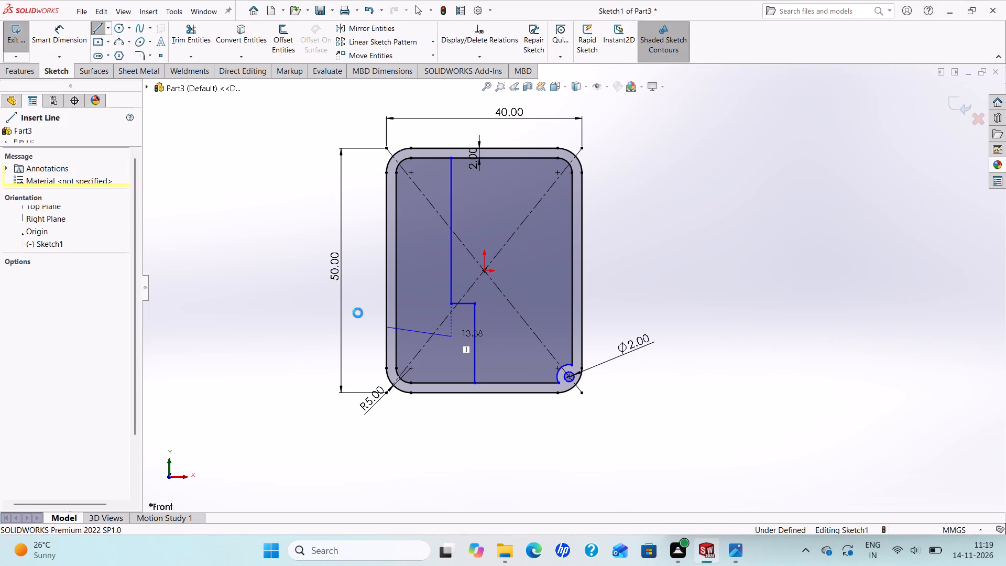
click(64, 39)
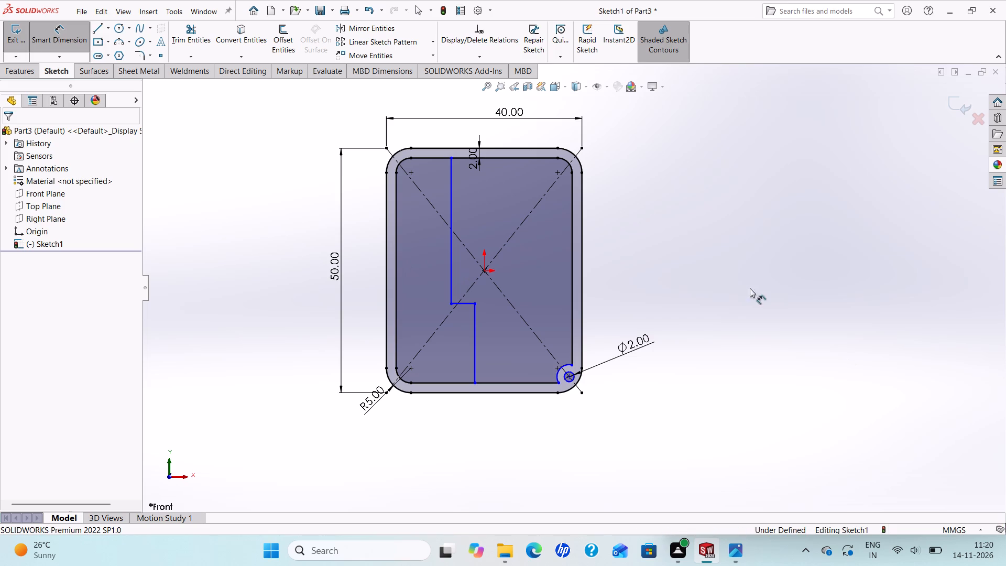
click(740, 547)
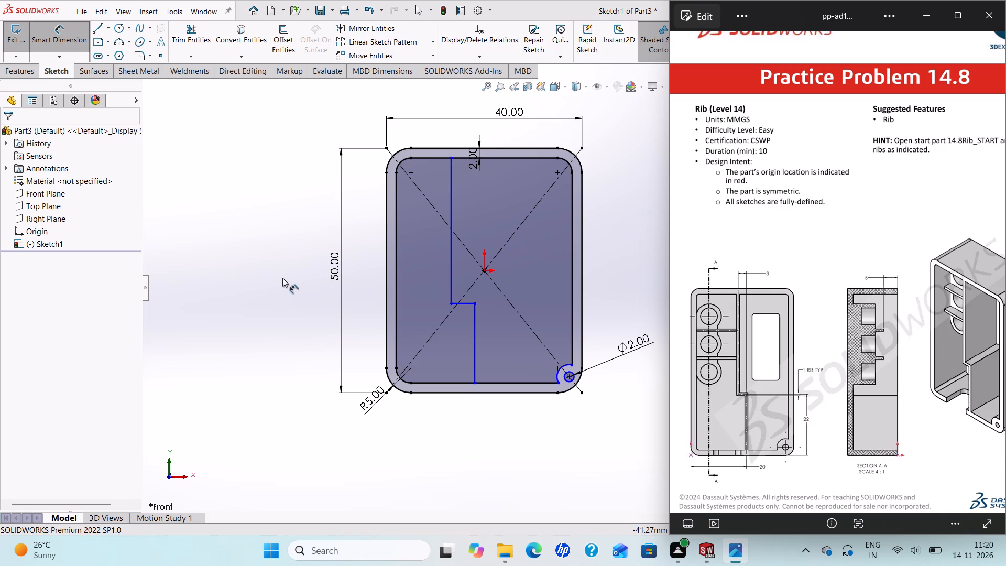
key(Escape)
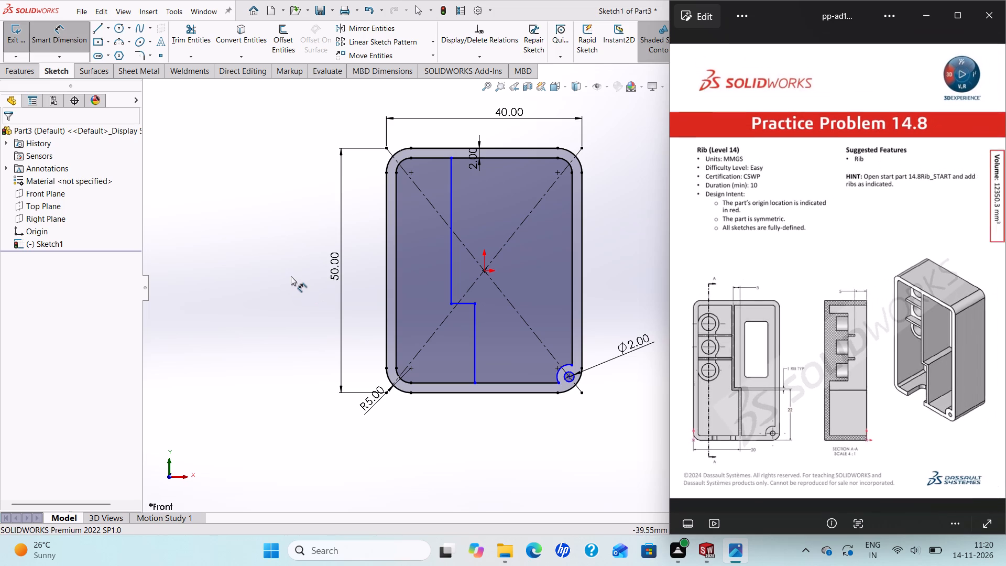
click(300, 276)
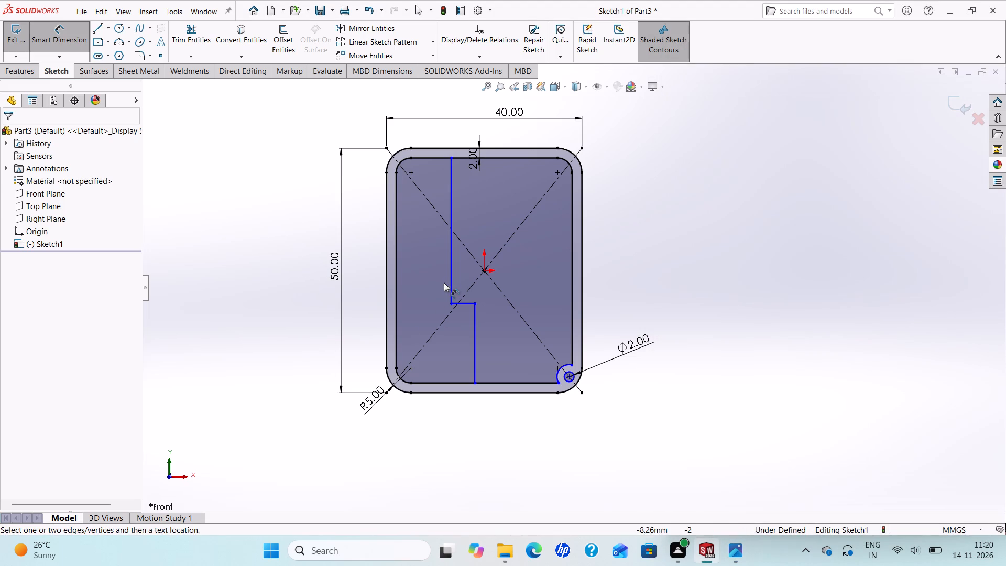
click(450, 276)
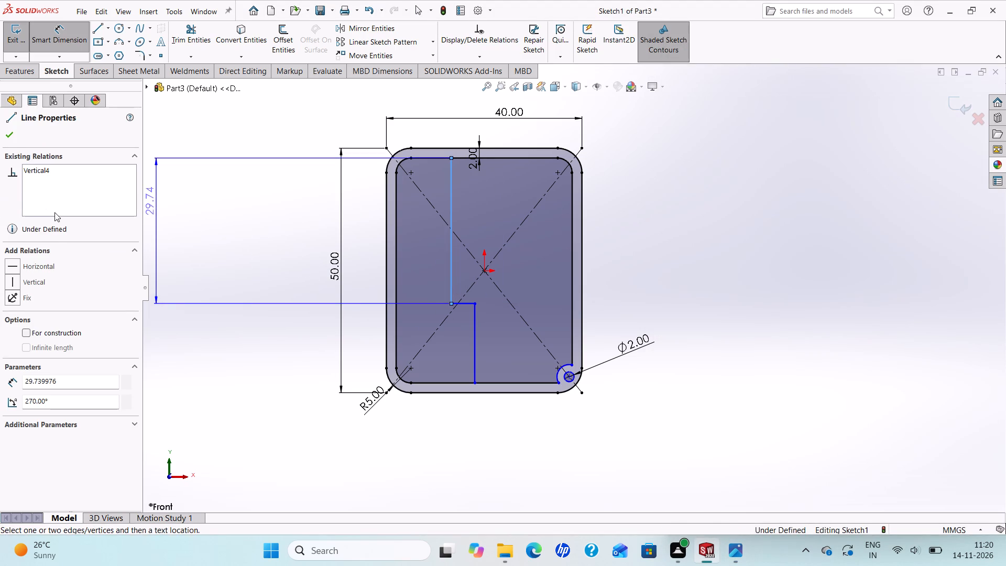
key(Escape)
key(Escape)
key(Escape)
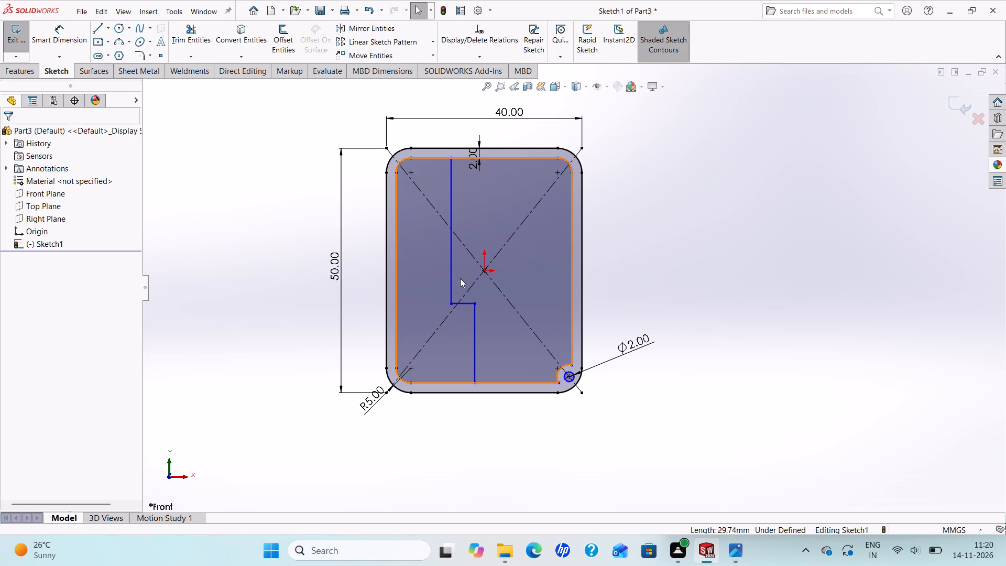
Convert the stepped line's upper vertical, short horizontal and lower vertical segments to construction geometry.
click(449, 271)
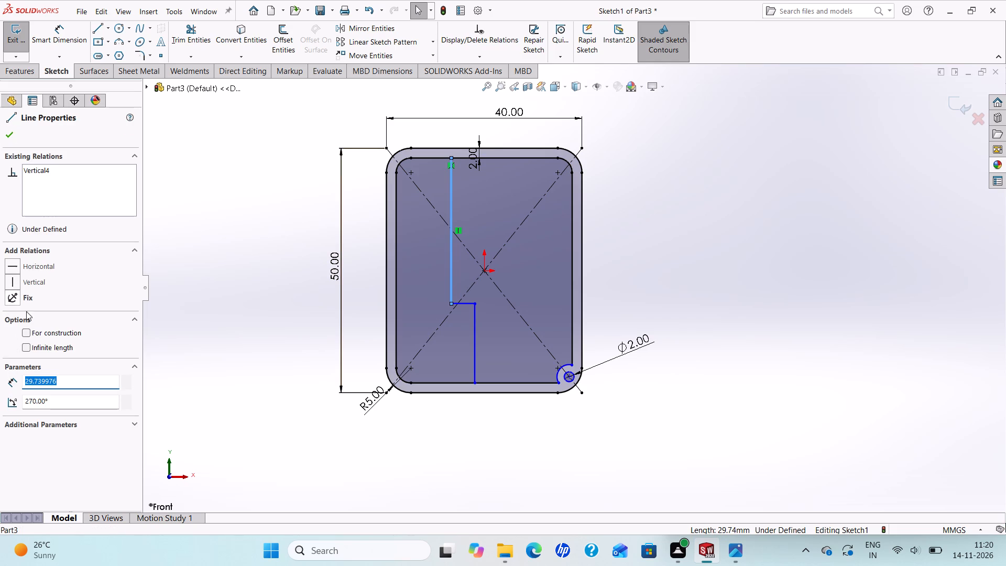
click(28, 333)
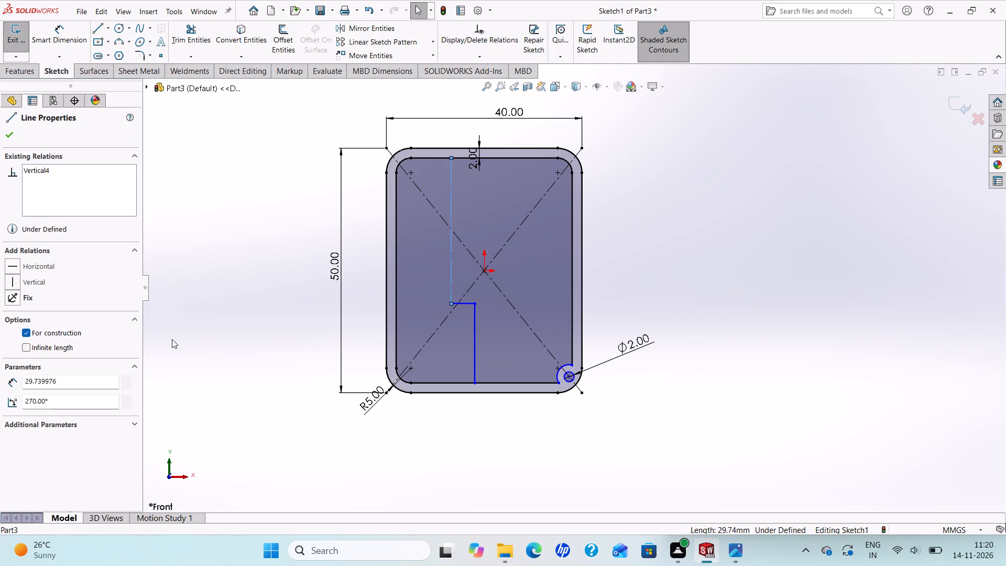
click(468, 305)
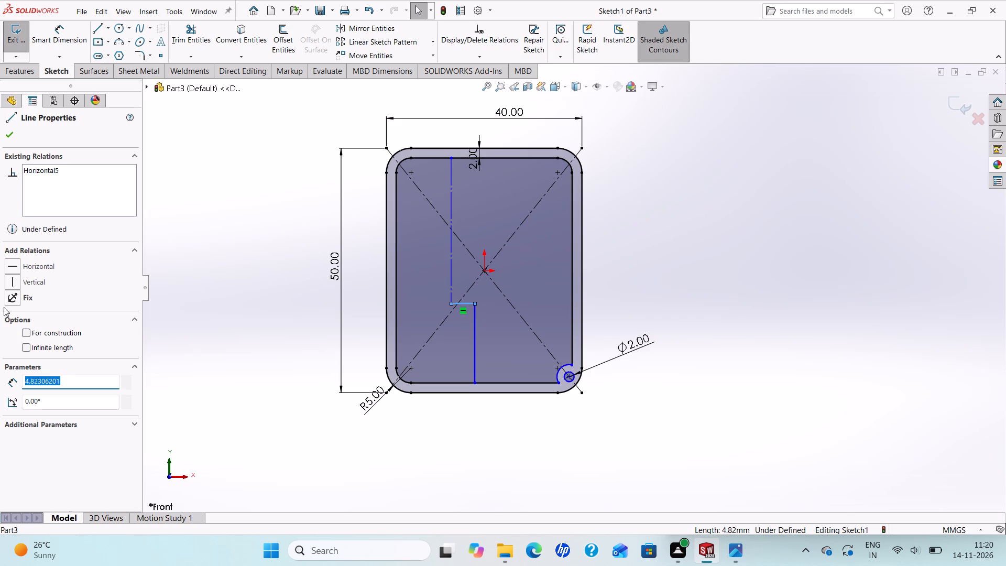
click(28, 331)
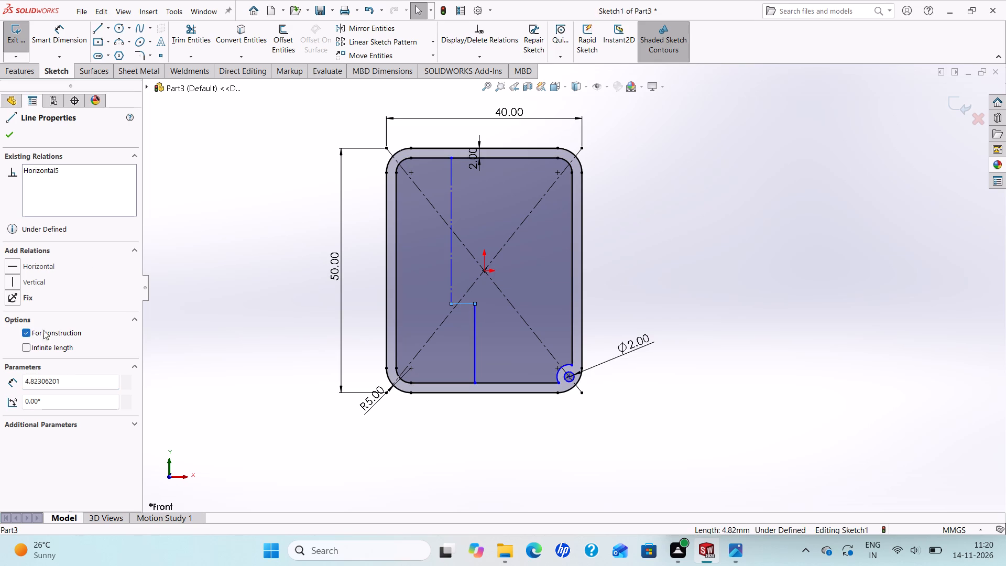
click(16, 138)
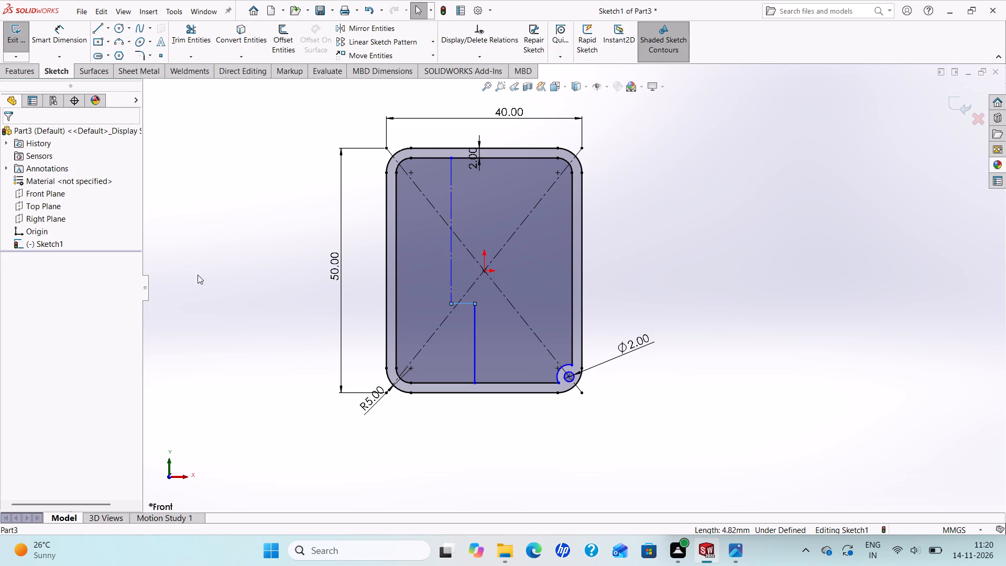
key(Escape)
click(465, 306)
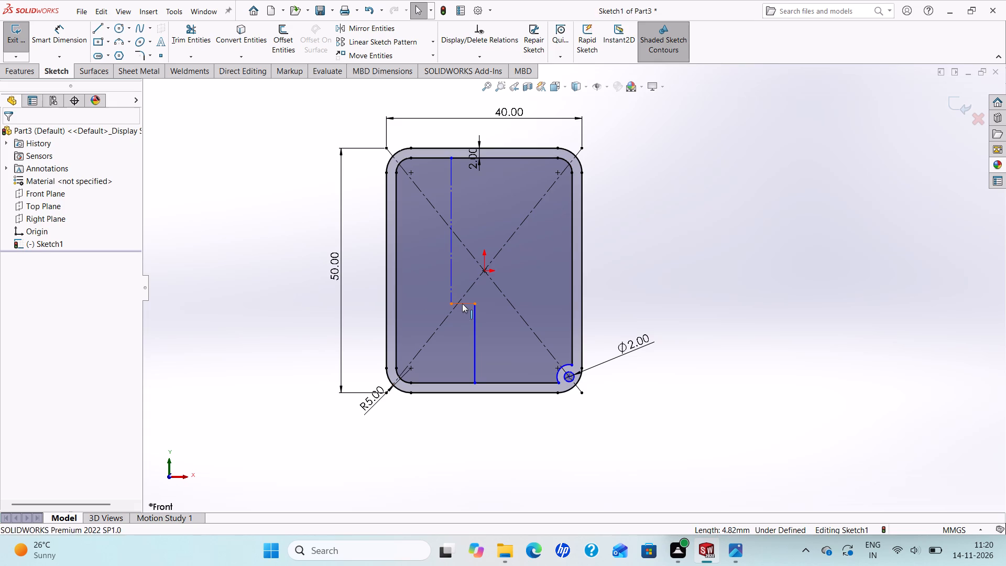
click(24, 332)
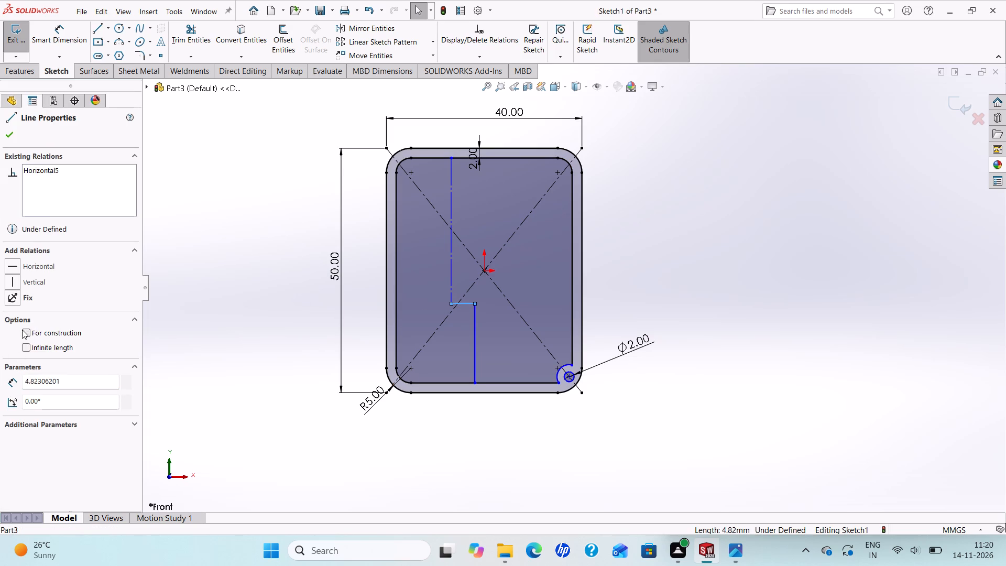
click(24, 332)
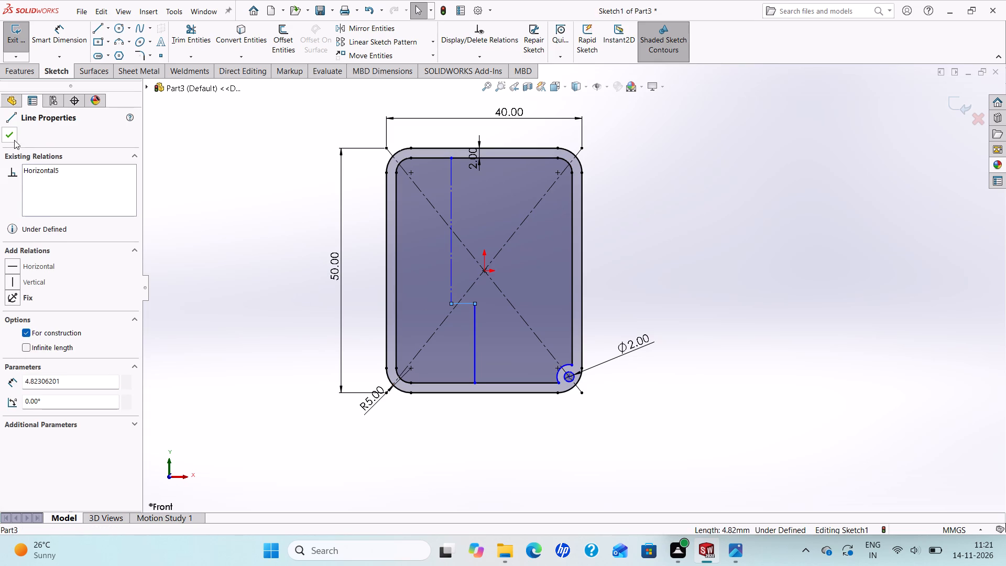
click(14, 140)
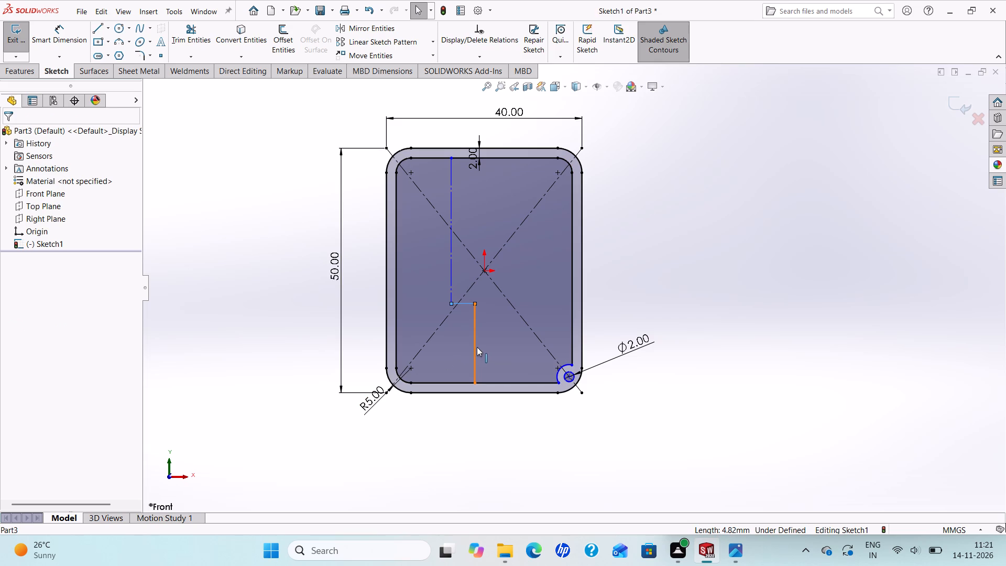
click(477, 346)
click(29, 332)
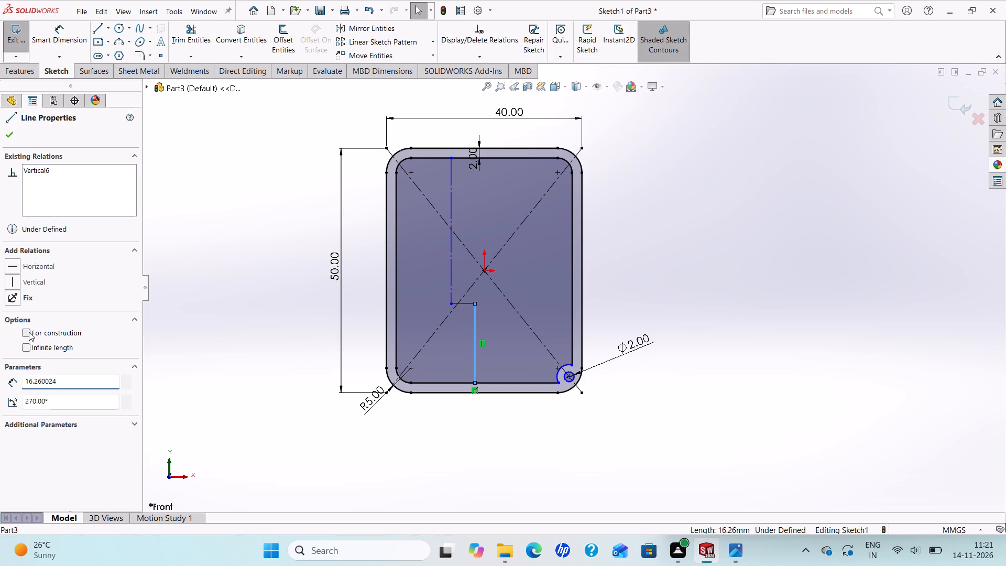
click(9, 139)
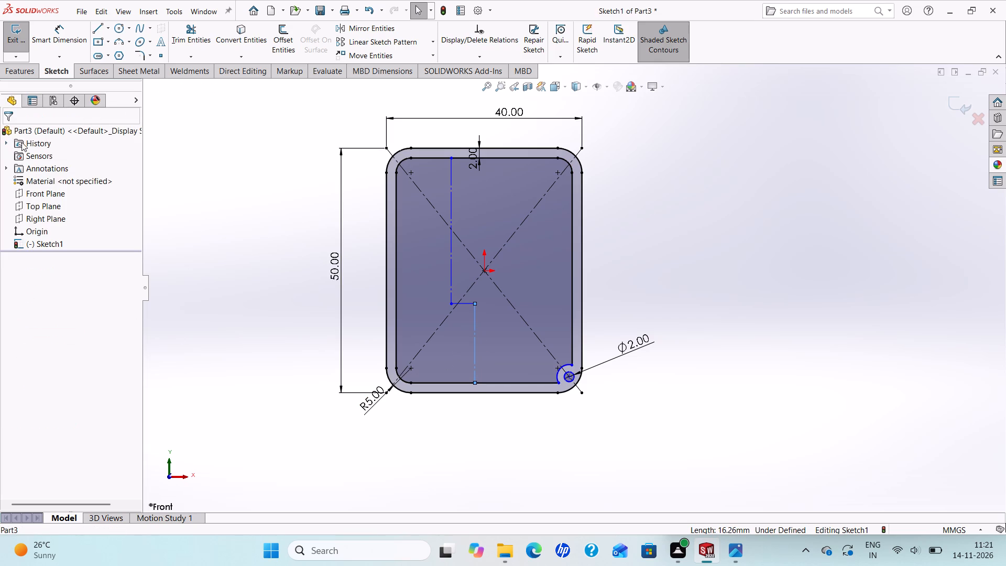
Dimension the lower vertical construction line 20 mm from the profile's outer left edge.
click(49, 41)
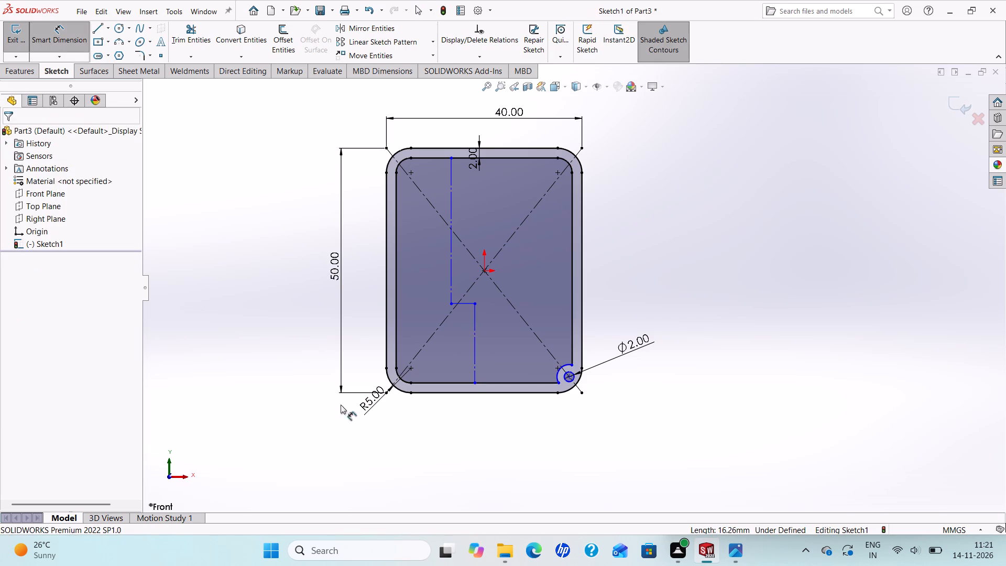
click(385, 351)
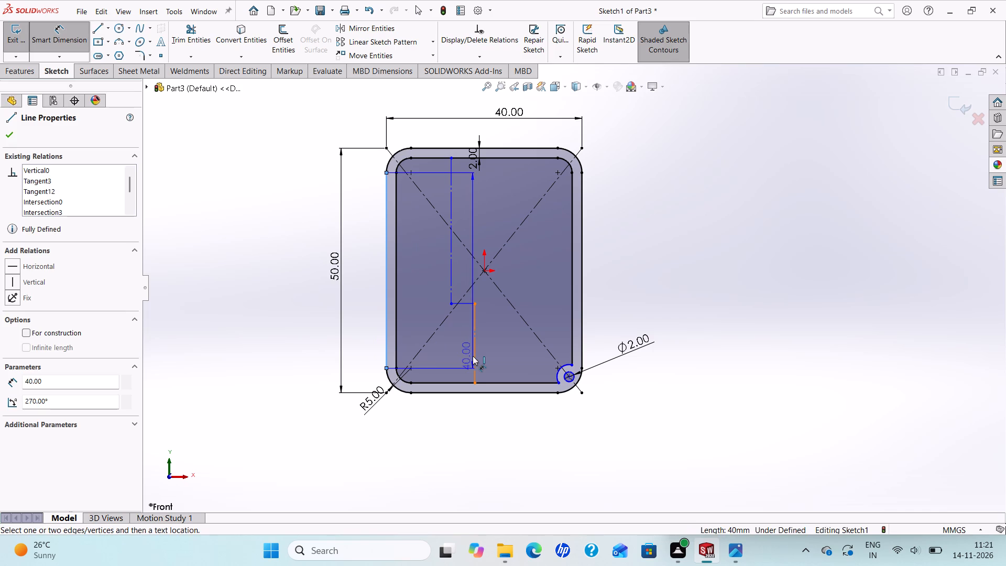
click(473, 356)
click(461, 430)
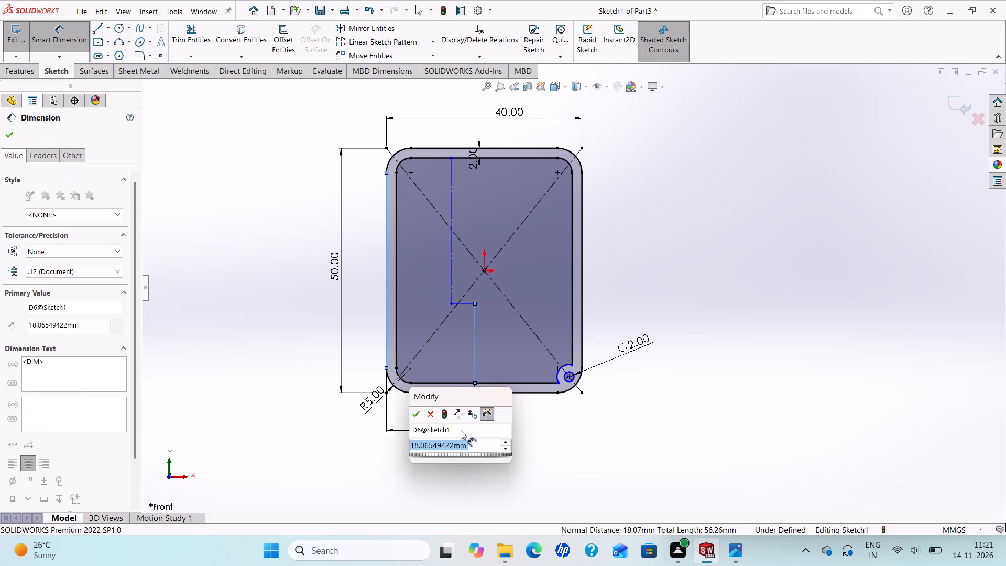
text(20)
key(Return)
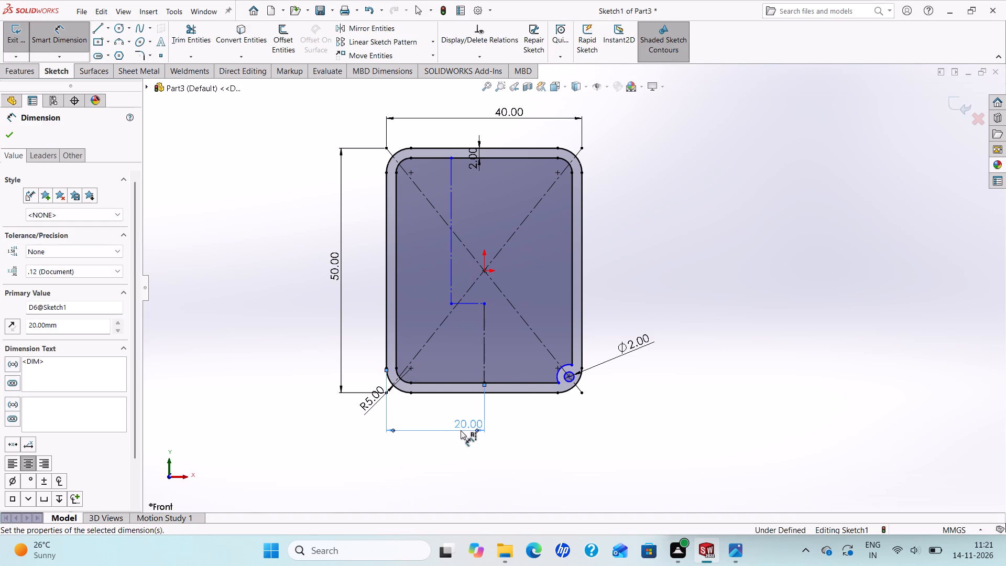
Dimension the horizontal spacing between the stepped line's upper and lower vertical construction segments as 3 mm.
click(740, 546)
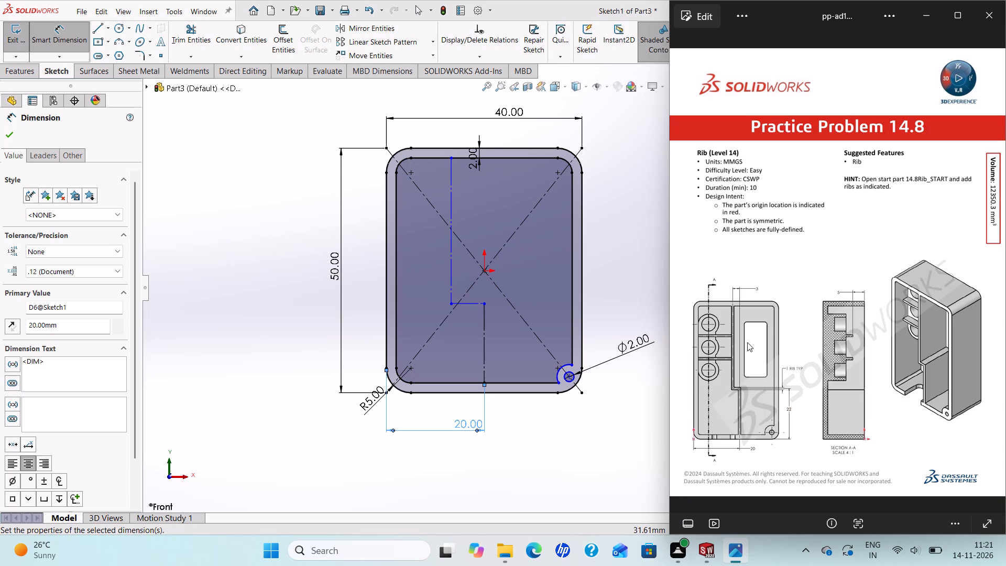
click(484, 316)
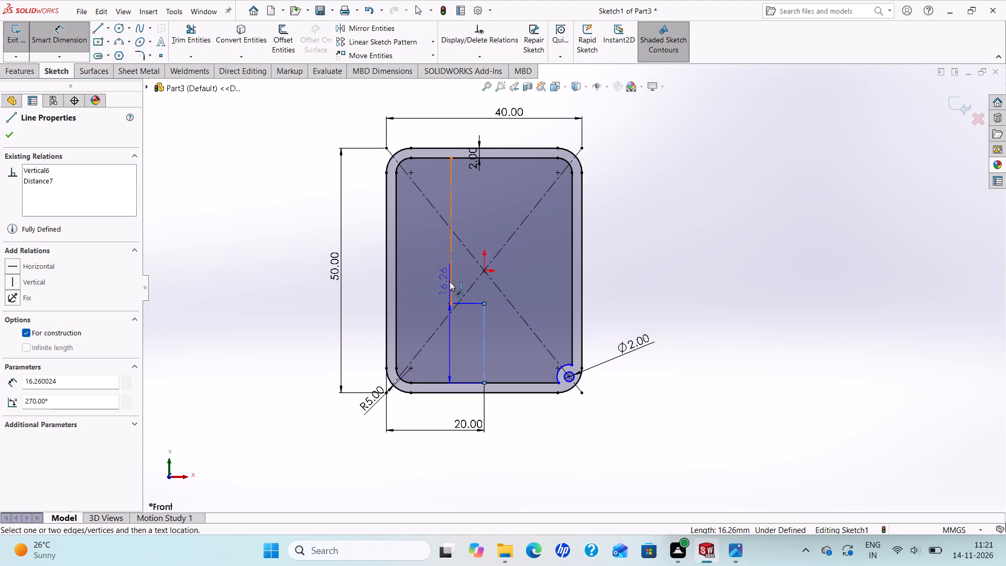
click(450, 281)
scroll(455, 107, up, 1)
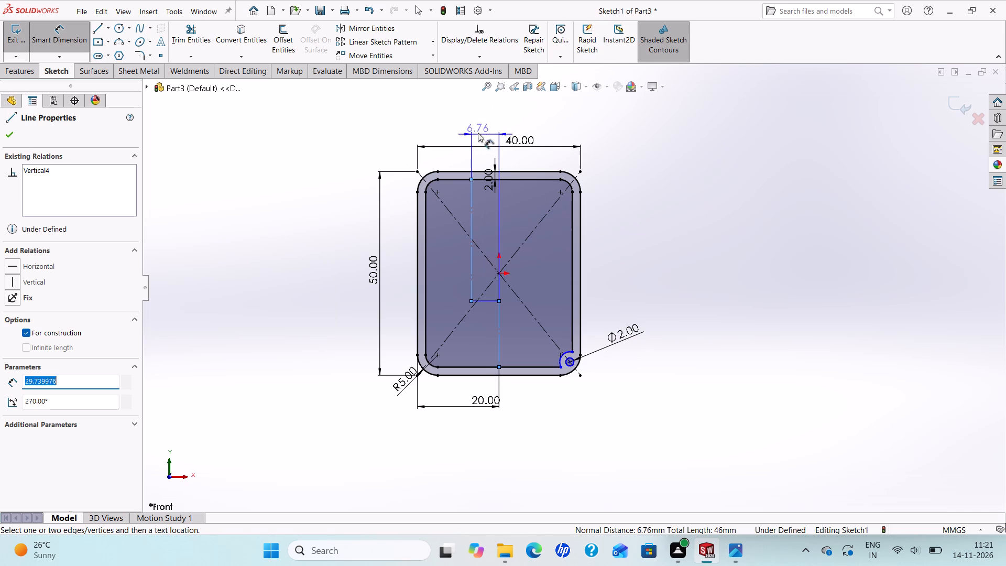
click(485, 122)
key(3)
key(Return)
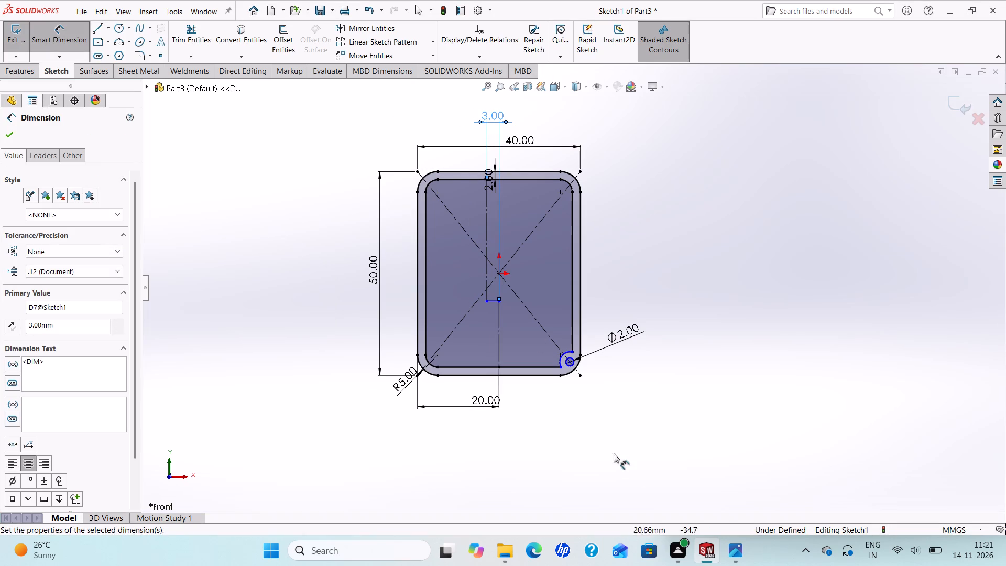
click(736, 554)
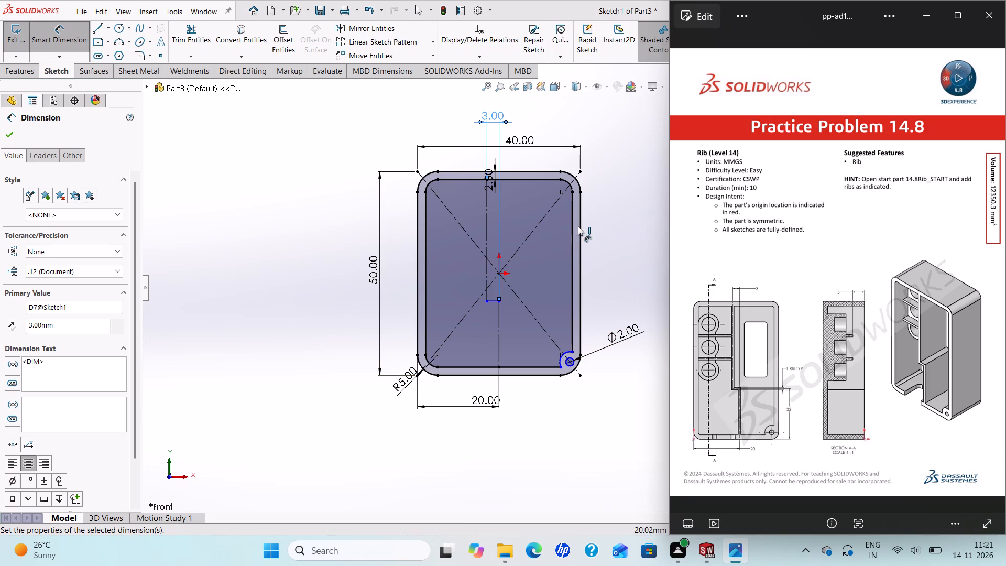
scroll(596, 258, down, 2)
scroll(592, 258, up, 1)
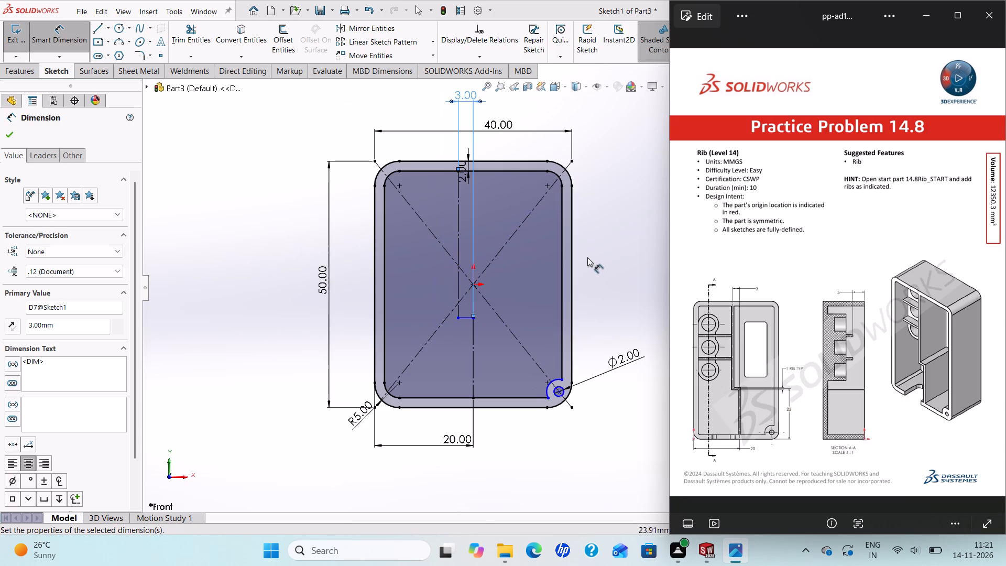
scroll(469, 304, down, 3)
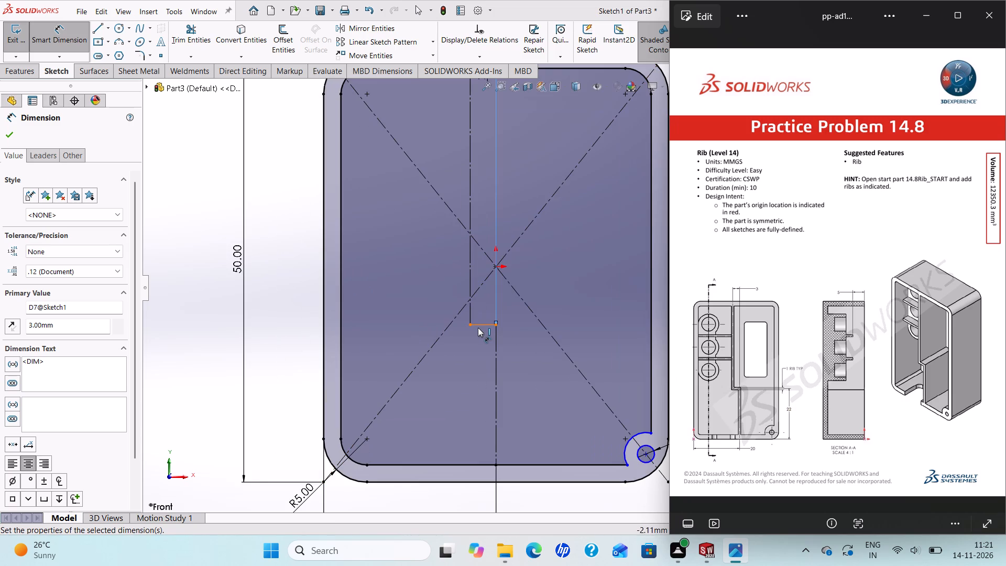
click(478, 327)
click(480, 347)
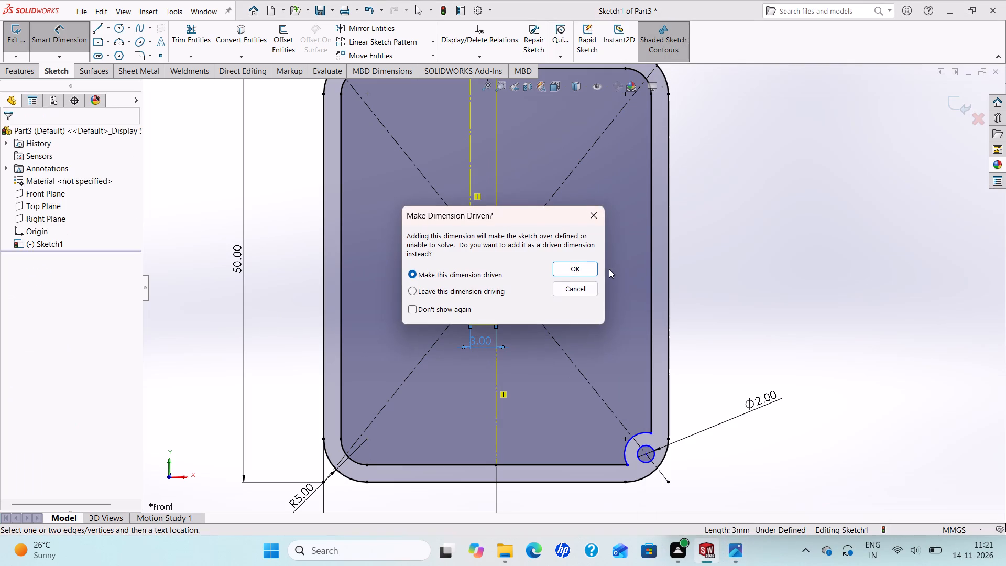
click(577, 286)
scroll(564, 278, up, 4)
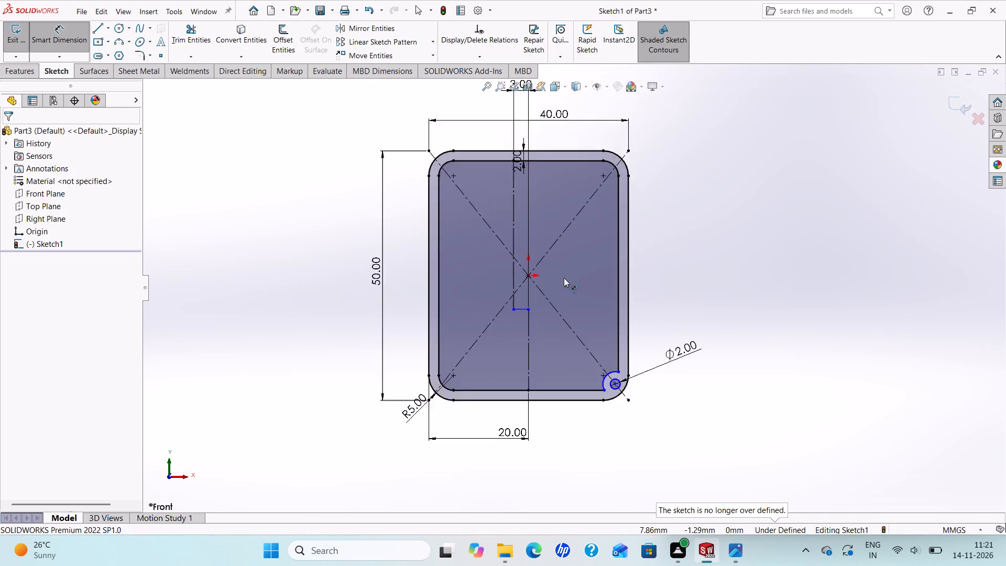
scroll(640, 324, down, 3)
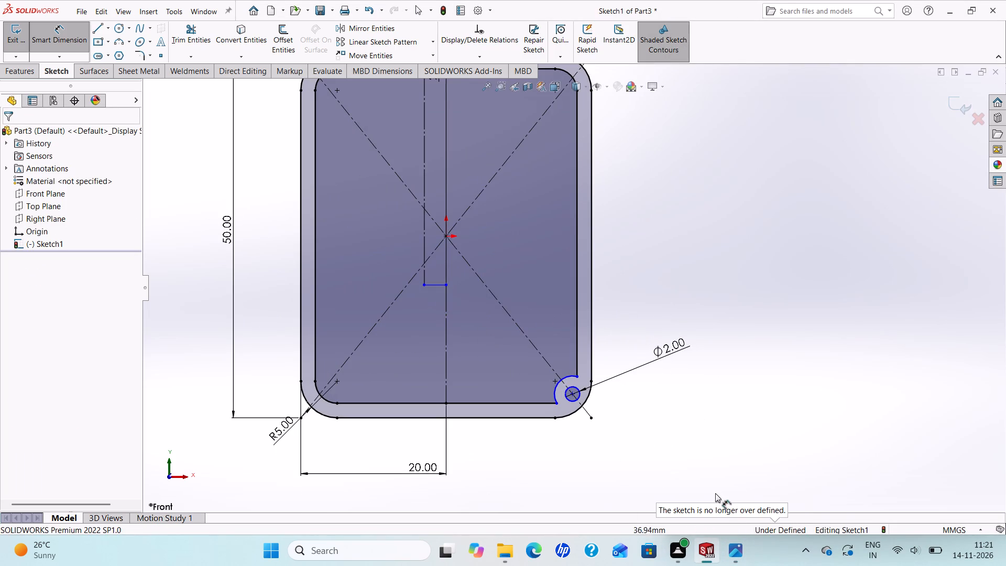
Dimension the stepped line's short horizontal segment 22 mm above the profile's outer bottom edge.
click(736, 549)
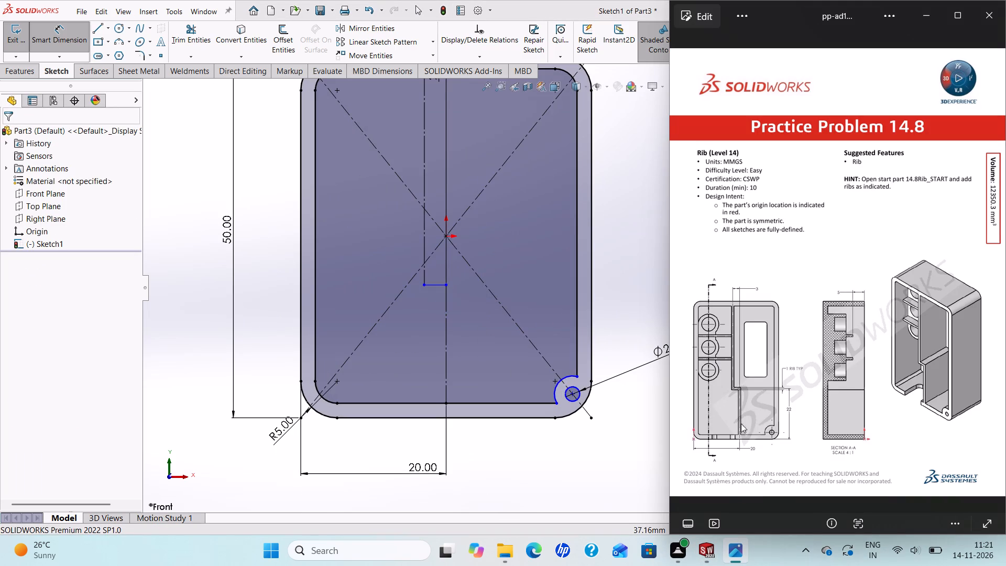
click(435, 286)
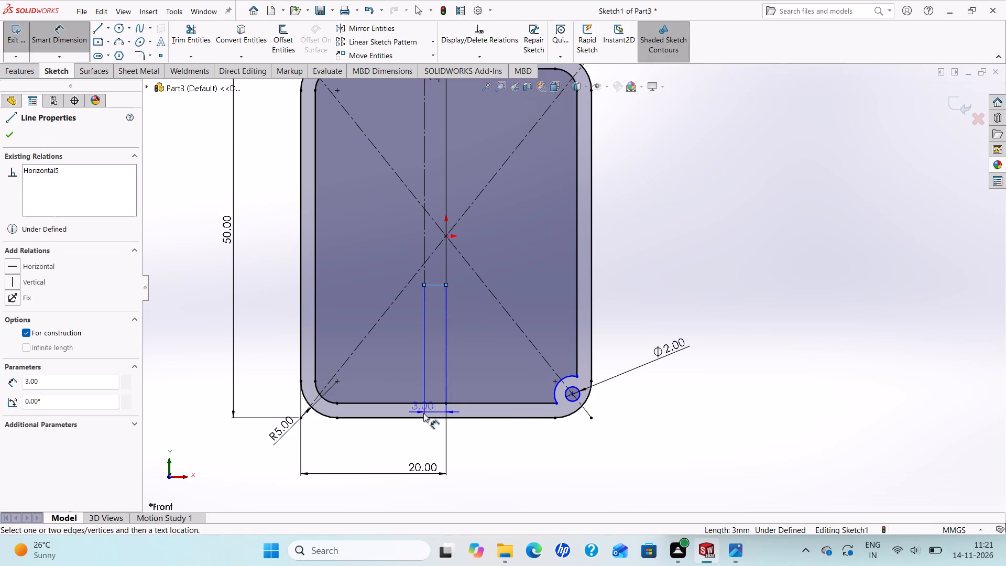
click(425, 416)
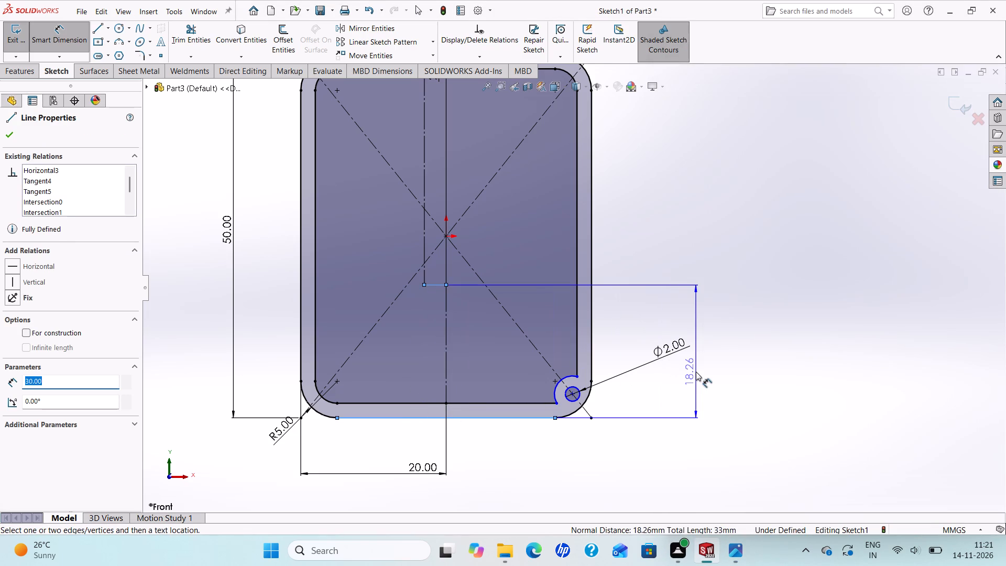
click(696, 371)
text(22)
key(Return)
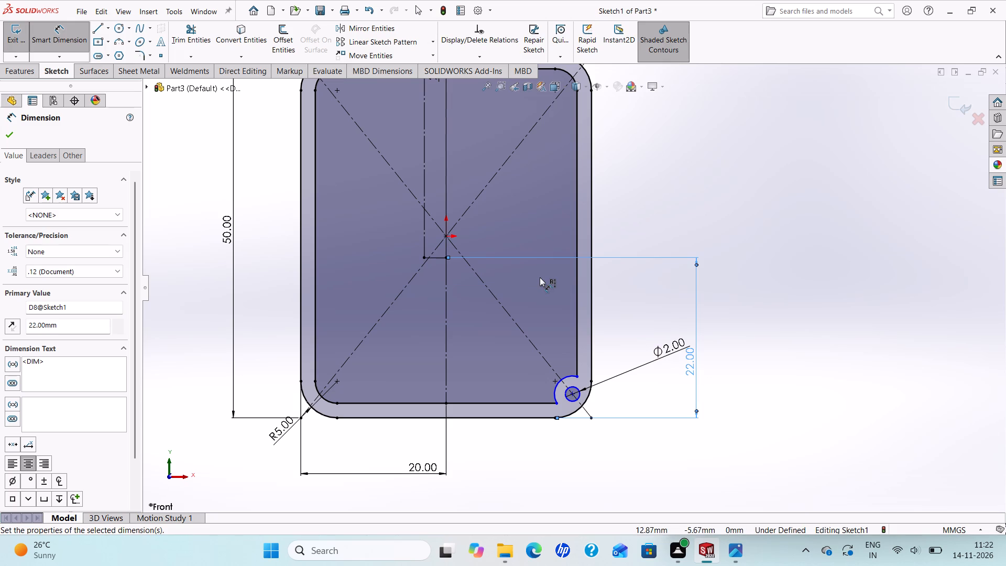
scroll(540, 277, up, 4)
click(14, 138)
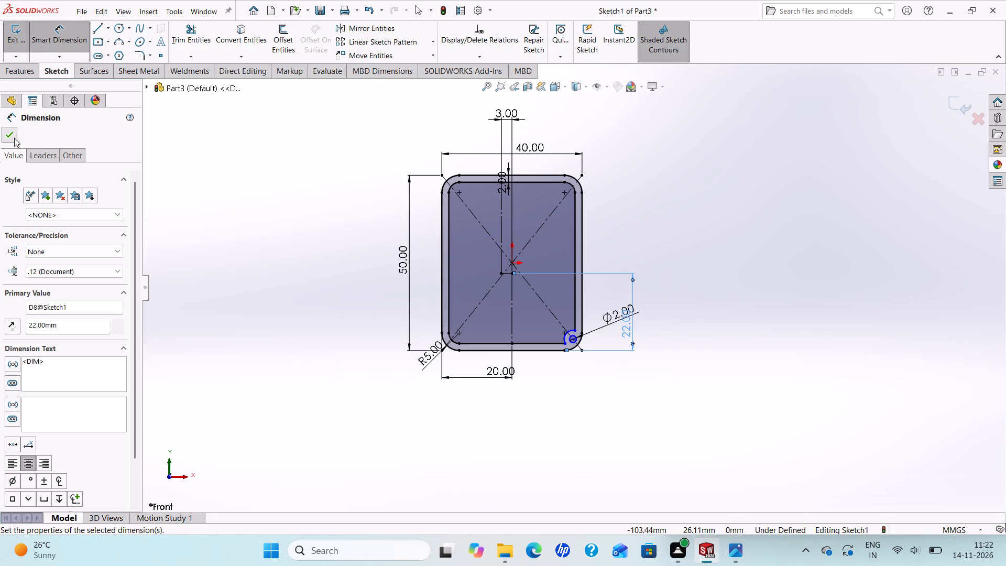
Offset all three segments of the stepped construction line 1 mm bi-directionally, with dimensions added, to form the rib outline.
click(732, 554)
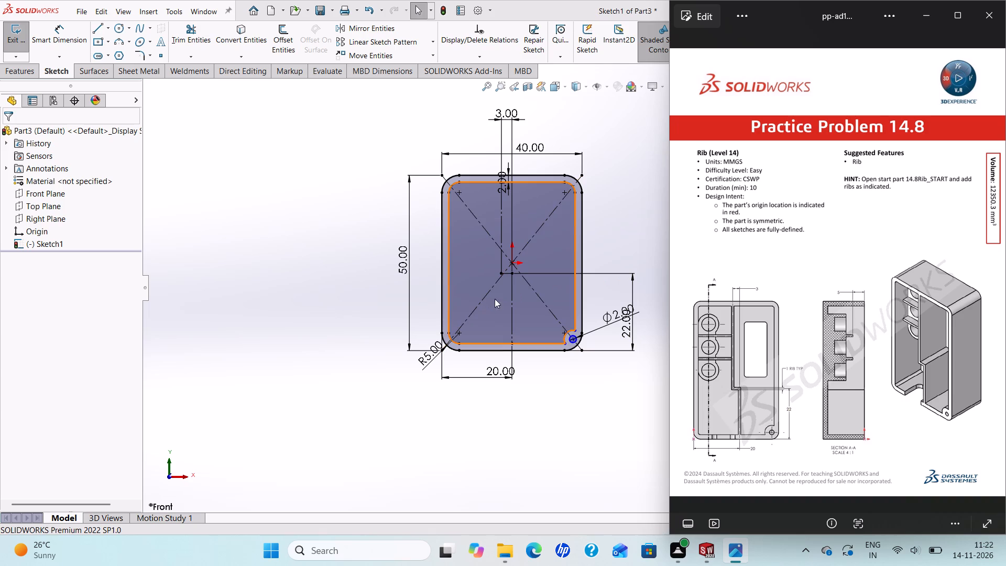
scroll(599, 251, up, 2)
scroll(607, 250, down, 2)
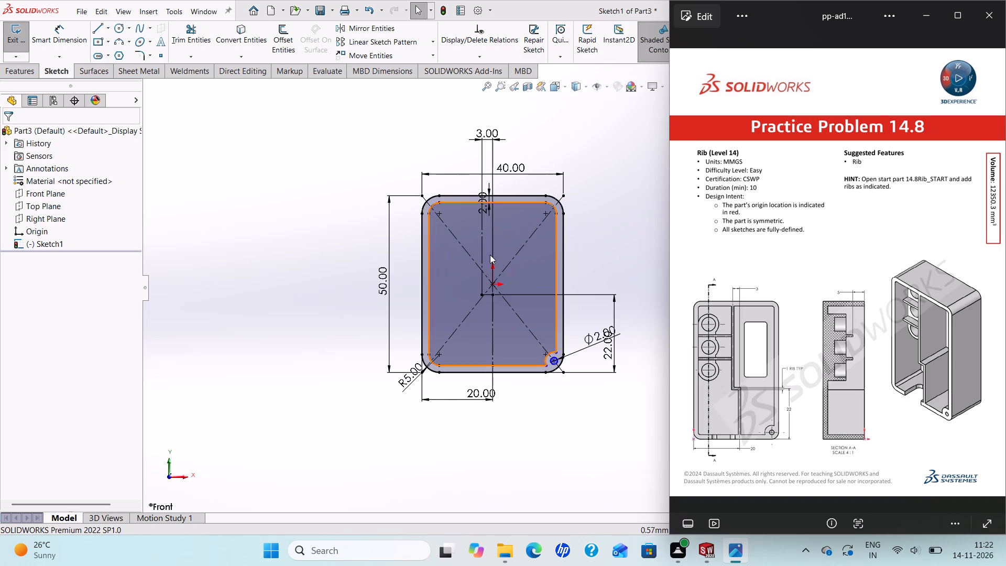
click(279, 43)
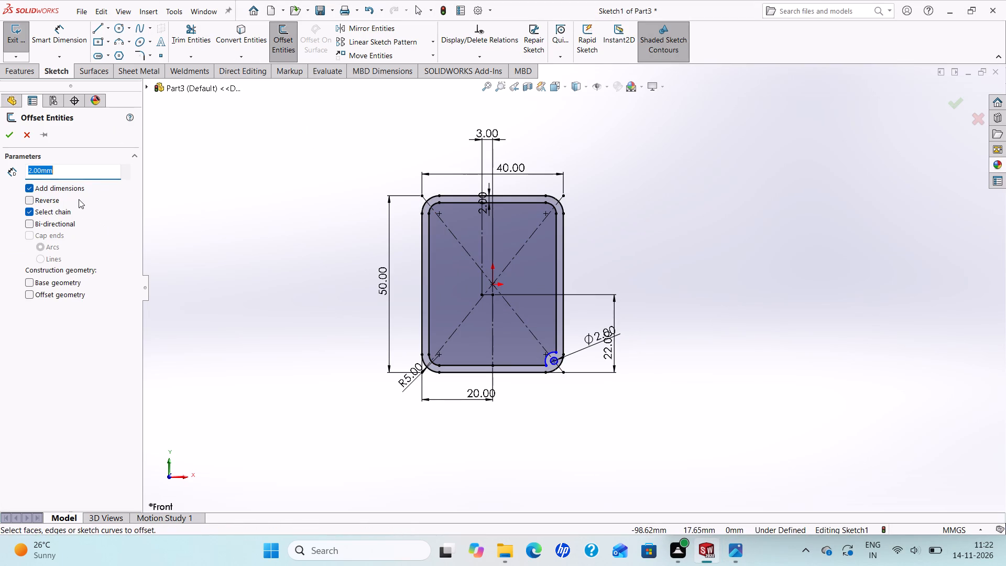
key(1)
key(Return)
scroll(499, 235, down, 3)
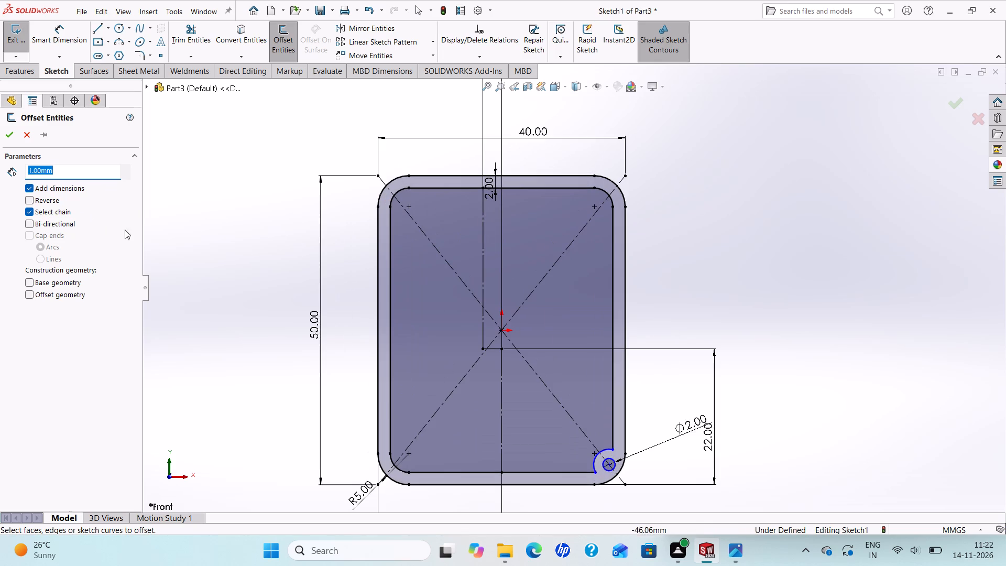
click(28, 223)
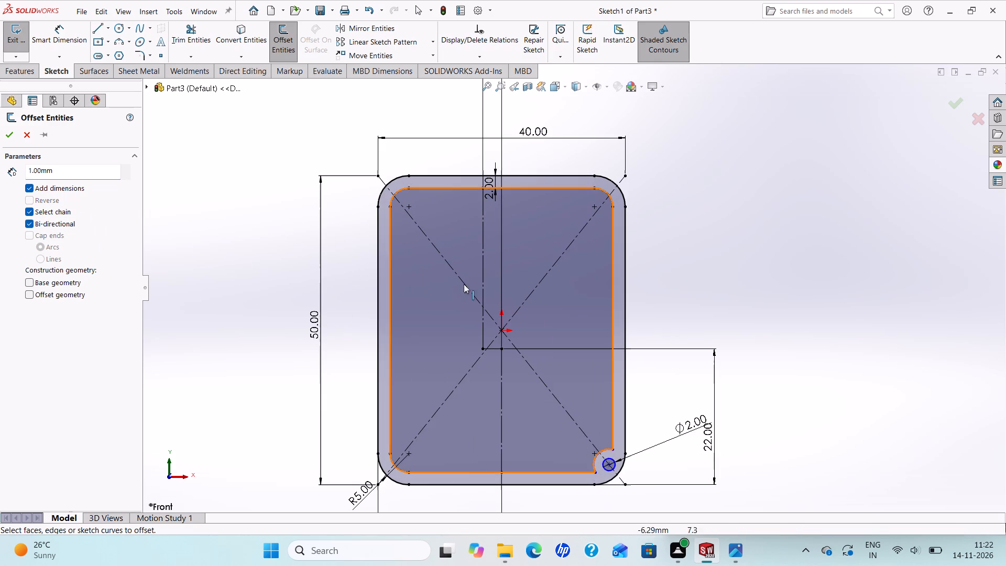
click(482, 268)
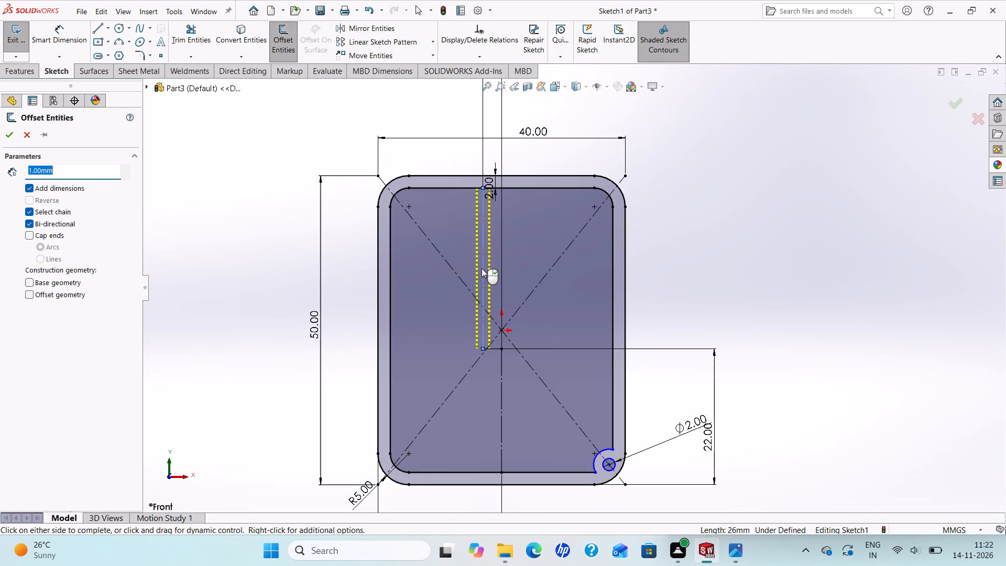
scroll(495, 343, down, 4)
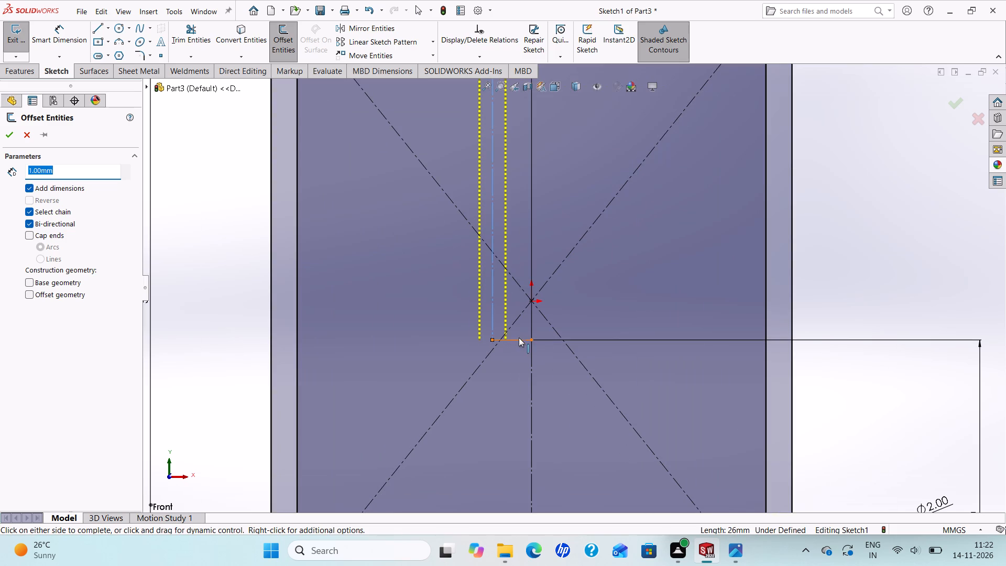
click(516, 342)
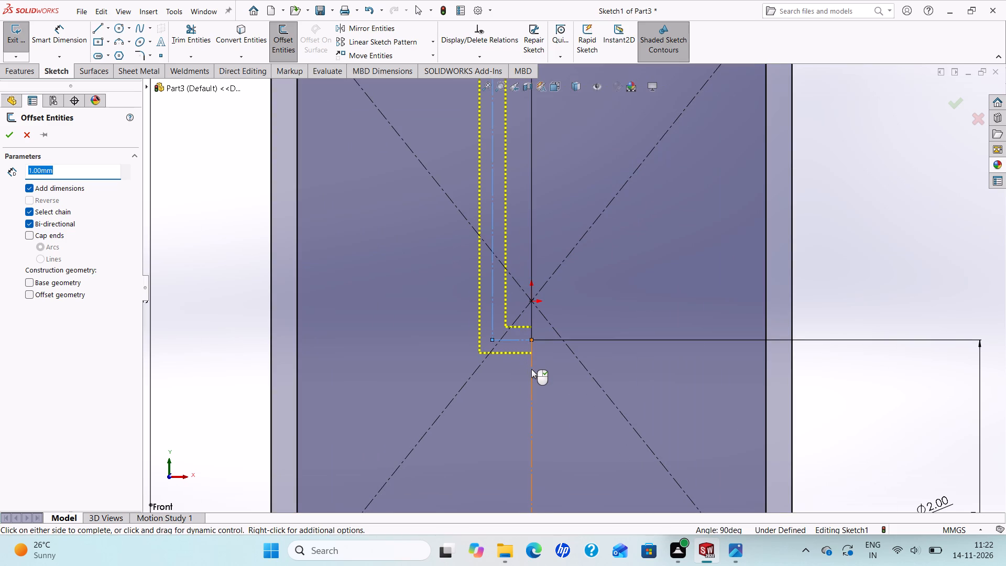
click(531, 369)
scroll(531, 369, up, 5)
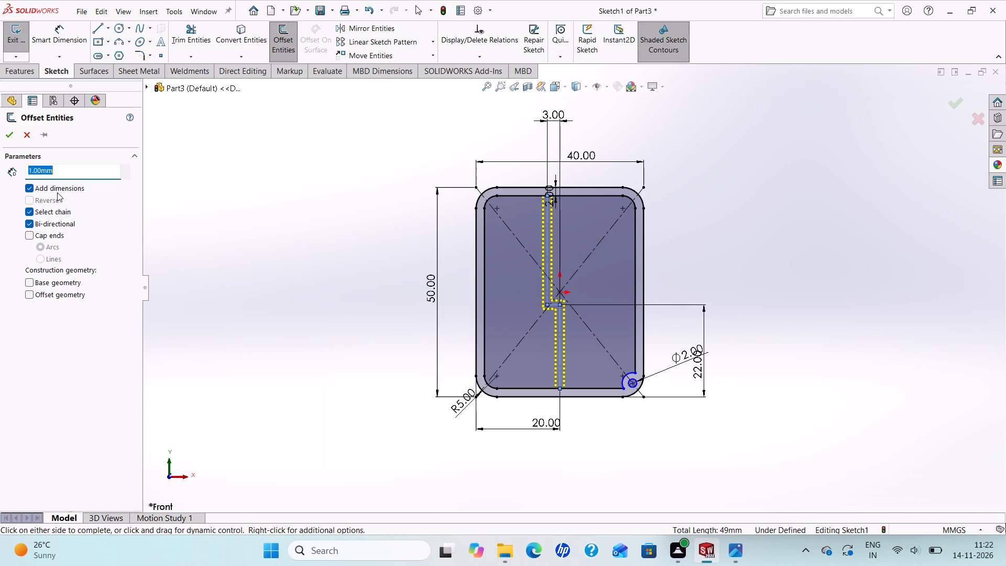
click(8, 139)
Examine the practice drawing's front view and section A-A for the rib layout and its dimensions.
scroll(613, 306, up, 1)
scroll(613, 306, down, 2)
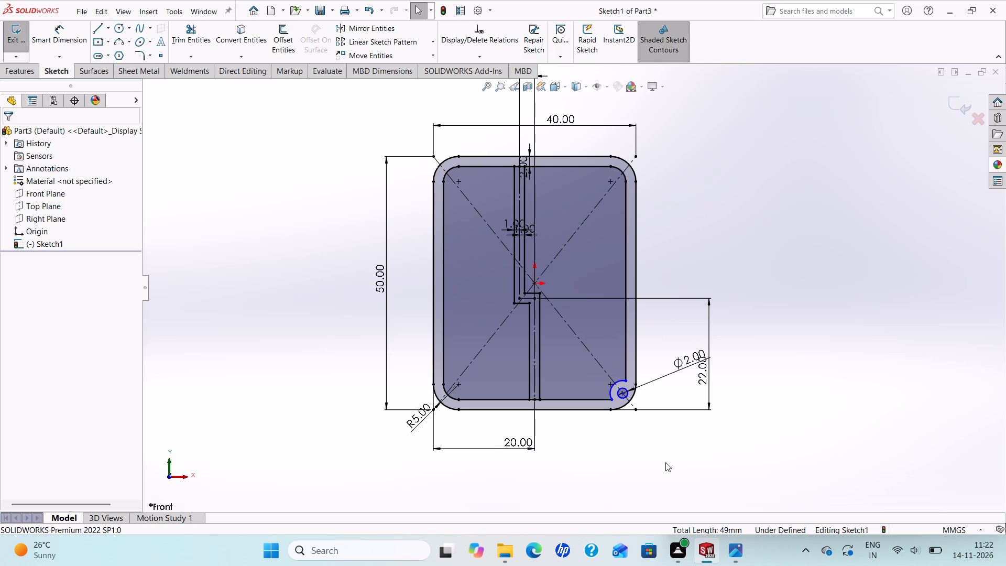
click(730, 546)
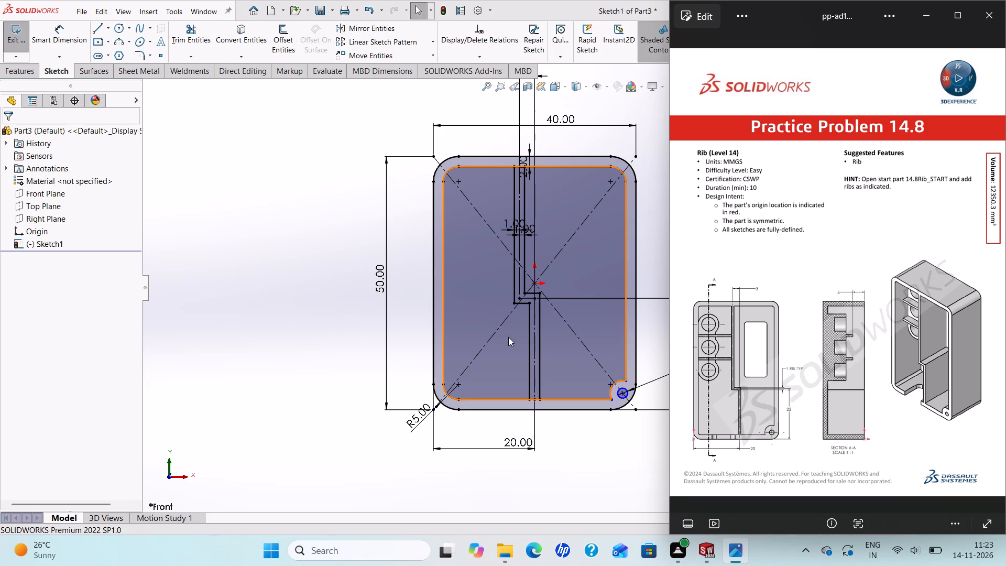
scroll(619, 309, up, 3)
scroll(629, 286, down, 3)
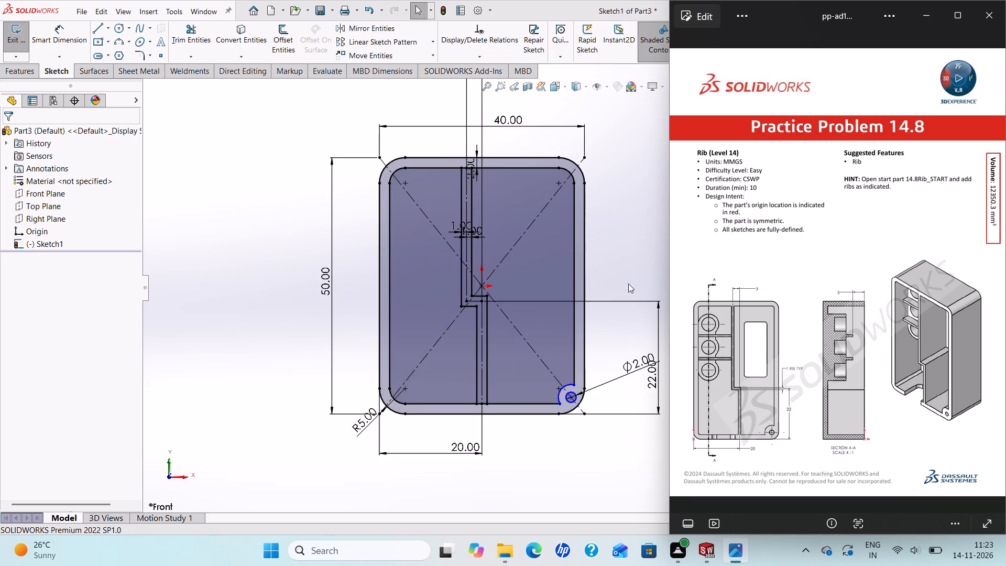
scroll(626, 282, up, 1)
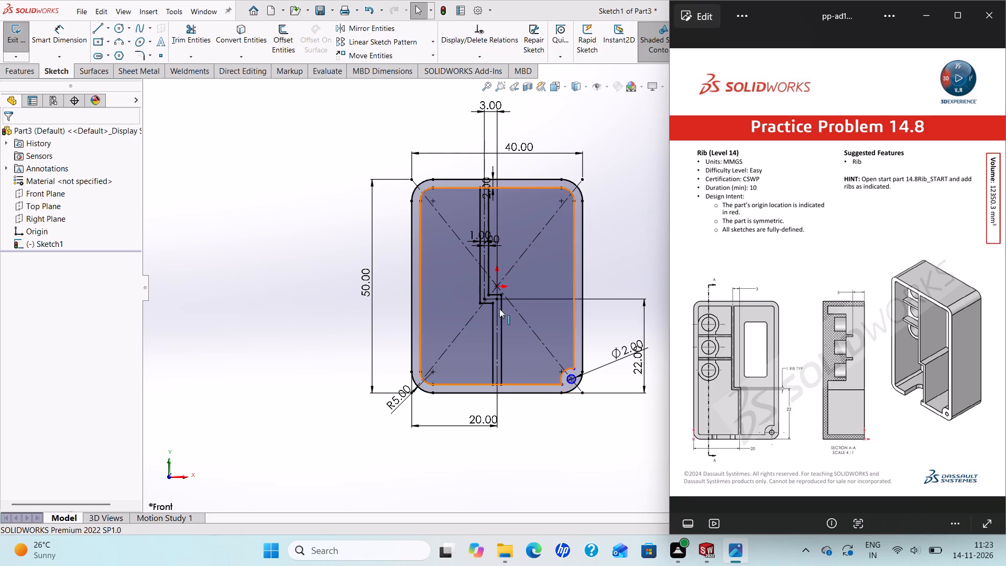
scroll(856, 376, up, 1)
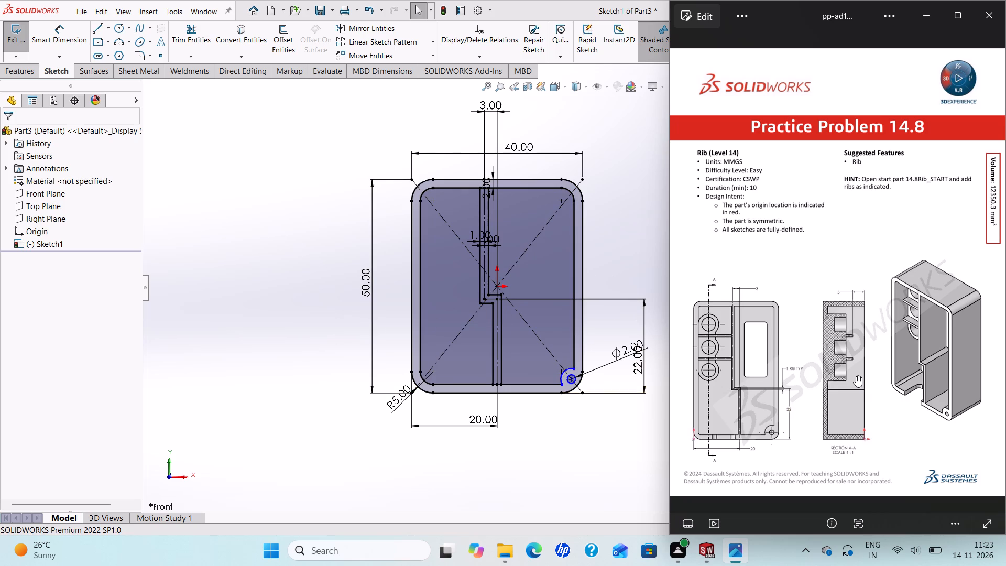
scroll(856, 376, up, 2)
scroll(735, 368, down, 4)
scroll(692, 388, up, 1)
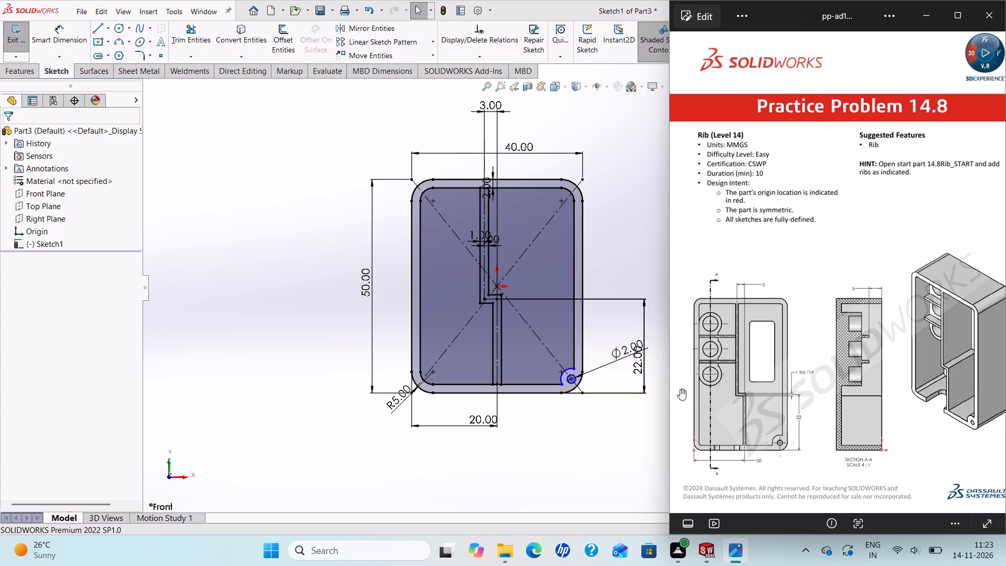
scroll(690, 412, up, 1)
scroll(706, 456, down, 2)
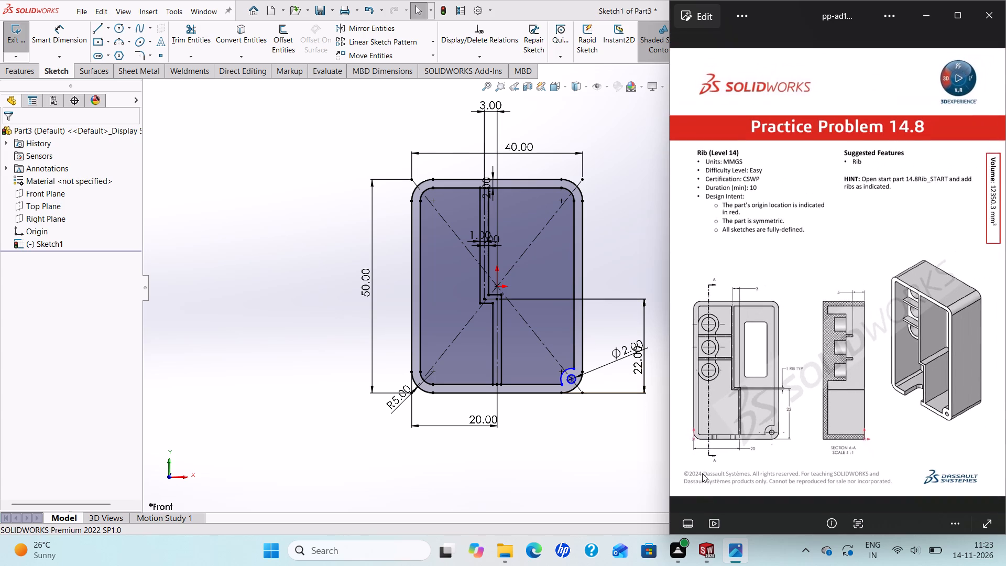
scroll(702, 473, up, 1)
scroll(702, 473, down, 2)
scroll(694, 467, up, 6)
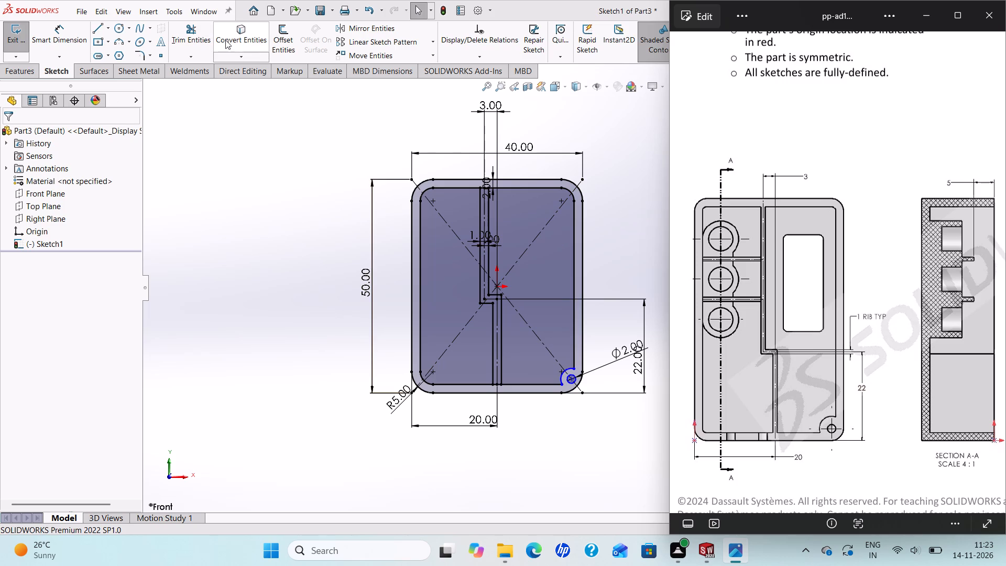
Trim the inner wall's top edge between the two vertical rib lines so the rib opens into the top wall.
click(196, 35)
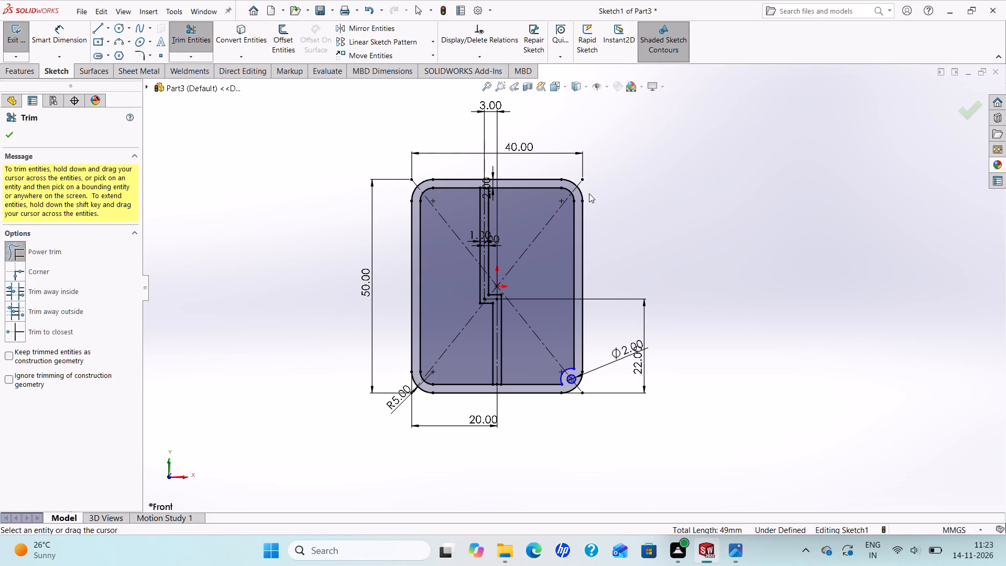
scroll(587, 192, down, 5)
scroll(334, 198, down, 5)
scroll(422, 256, down, 2)
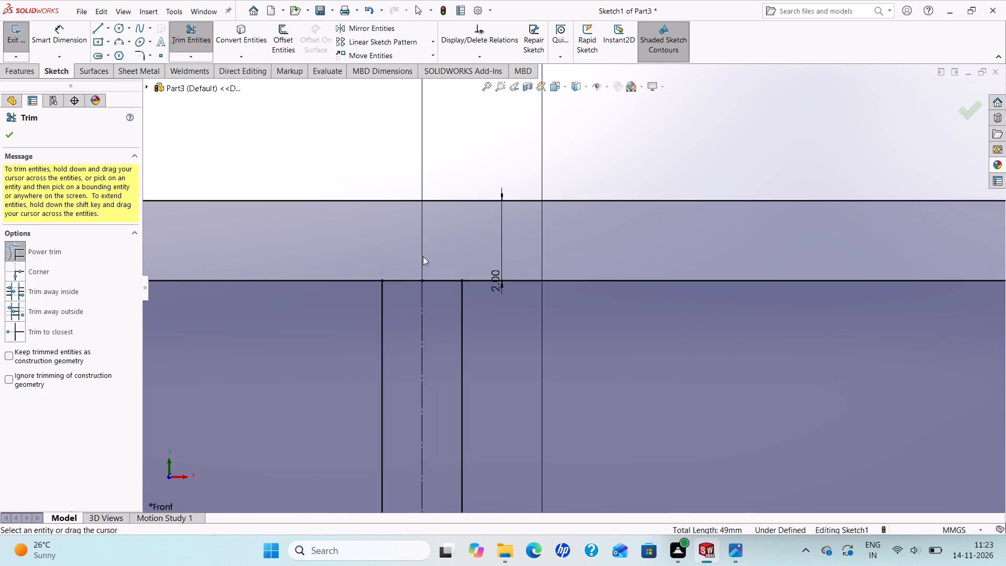
scroll(423, 256, down, 1)
drag(405, 260, 405, 299)
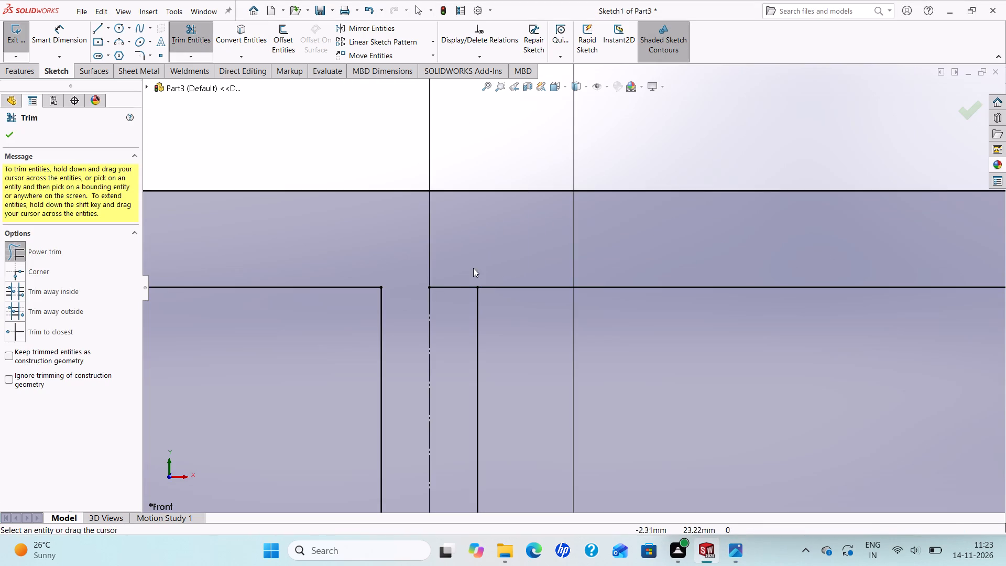
drag(461, 266, 461, 304)
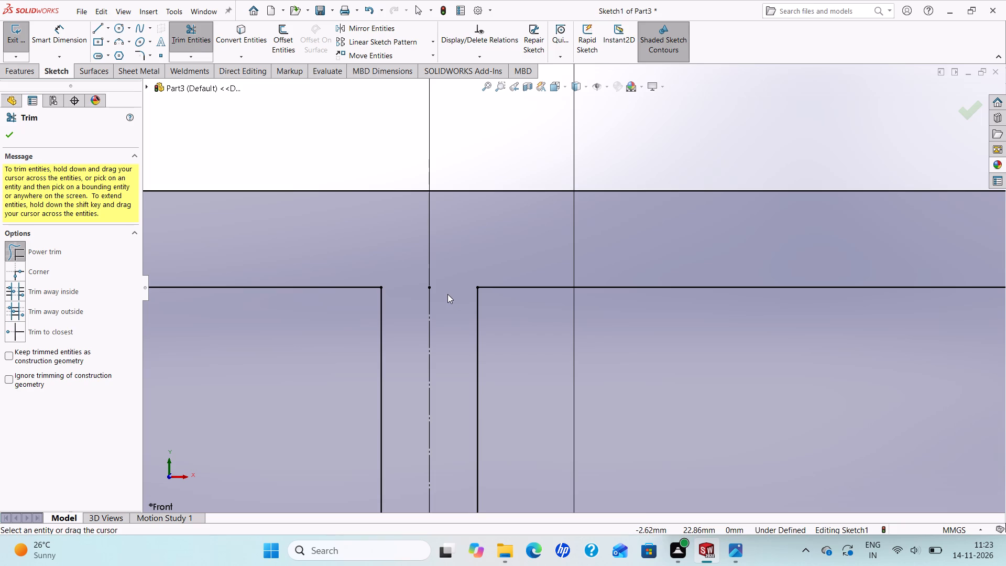
Trim the inner wall's bottom edge between the two vertical rib lines so the rib opens into the bottom wall.
scroll(446, 294, up, 5)
scroll(541, 390, up, 4)
scroll(582, 460, down, 2)
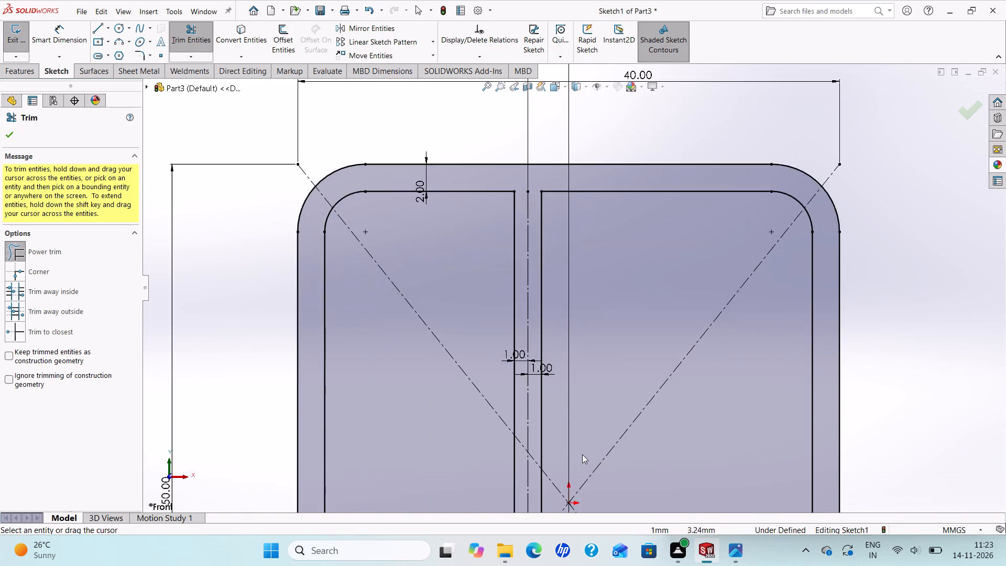
scroll(582, 450, up, 4)
scroll(582, 451, down, 5)
scroll(583, 449, up, 5)
scroll(584, 448, down, 3)
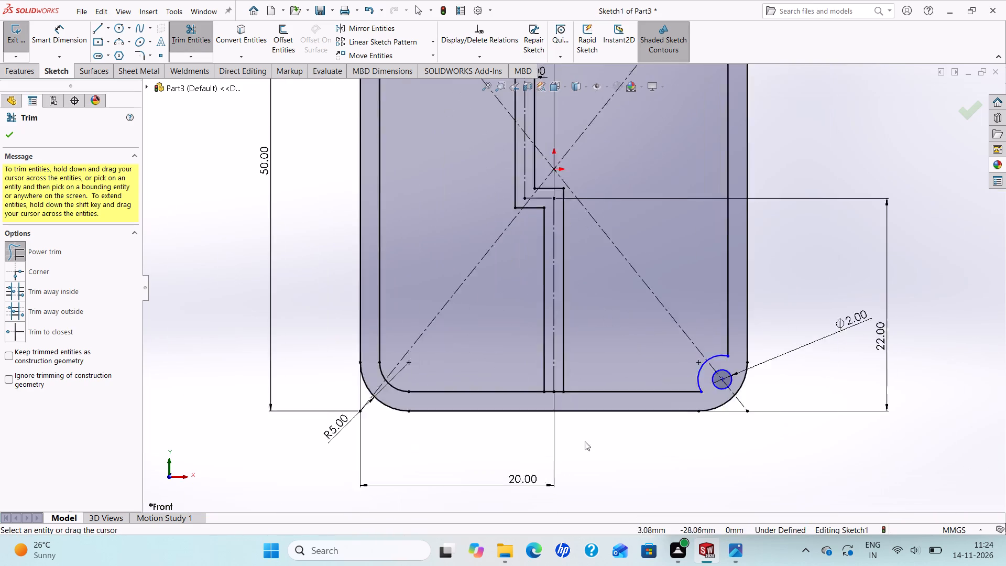
scroll(585, 441, down, 1)
scroll(548, 316, down, 6)
drag(566, 369, 558, 414)
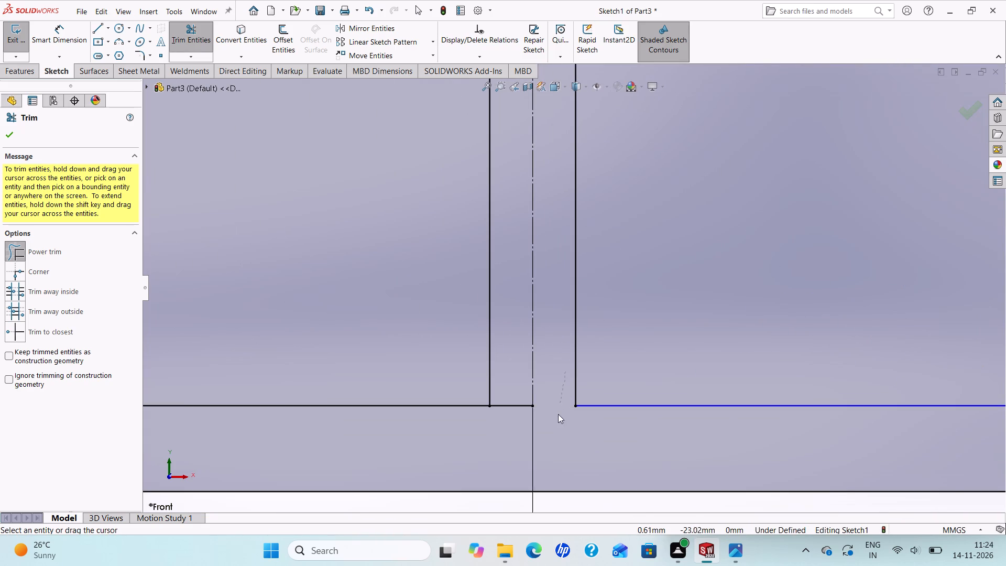
drag(558, 414, 555, 420)
drag(504, 385, 510, 420)
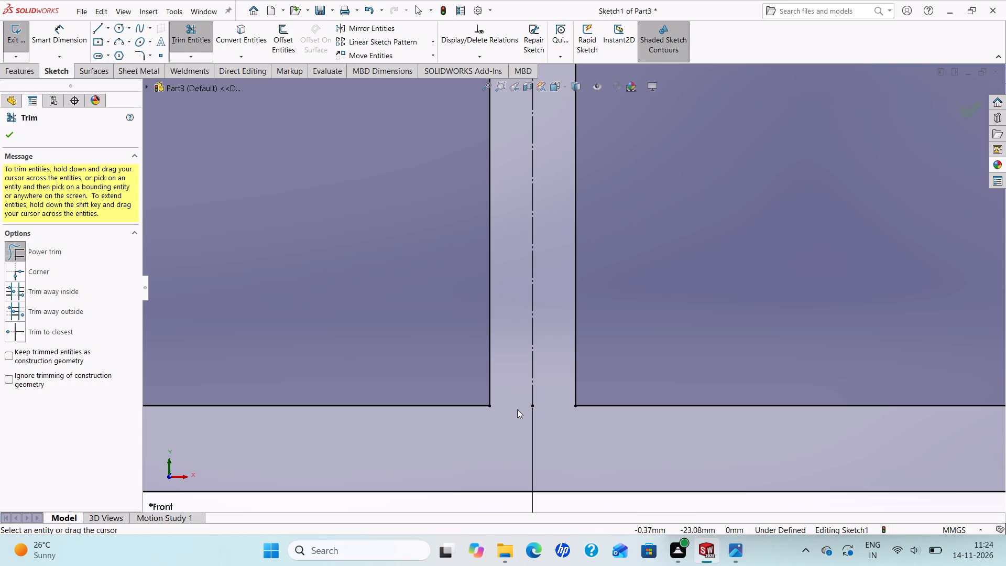
scroll(517, 406, up, 6)
scroll(565, 304, up, 4)
scroll(593, 143, down, 3)
scroll(593, 143, up, 4)
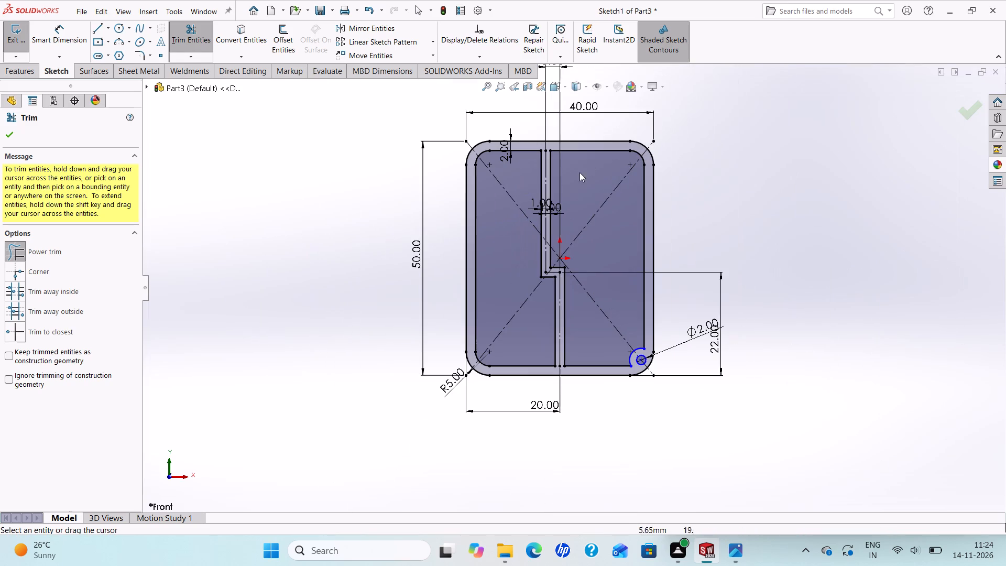
click(7, 137)
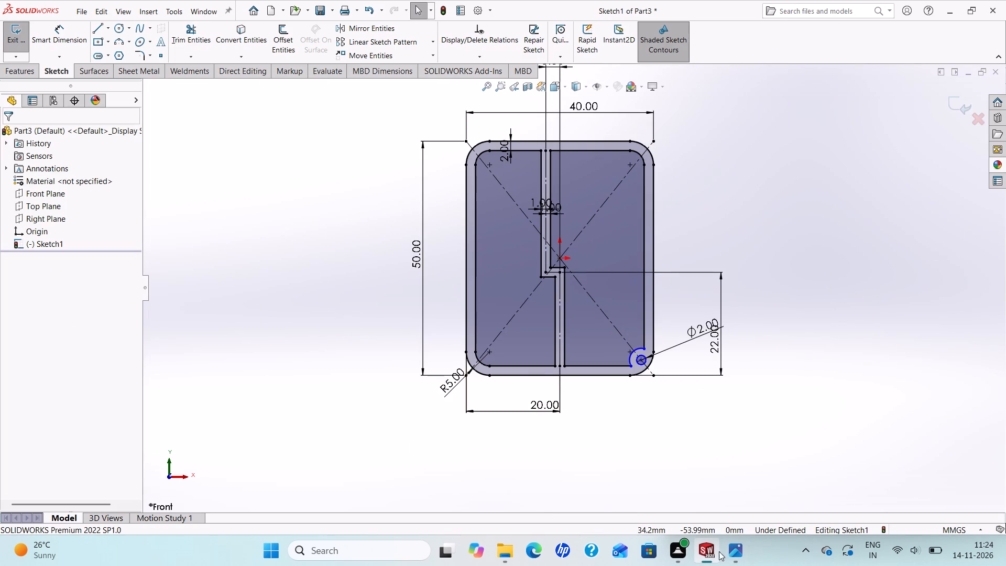
Sketch an arch on the inner bottom edge left of the rib, about 4.4 mm wide, with vertical legs about 5.5 mm long and a tangent arc.
click(732, 551)
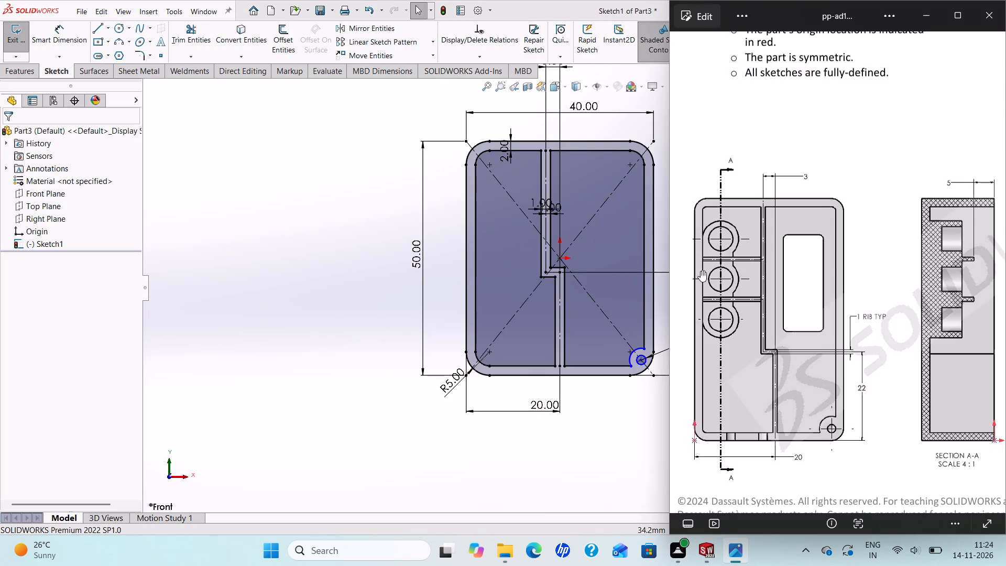
scroll(896, 280, up, 1)
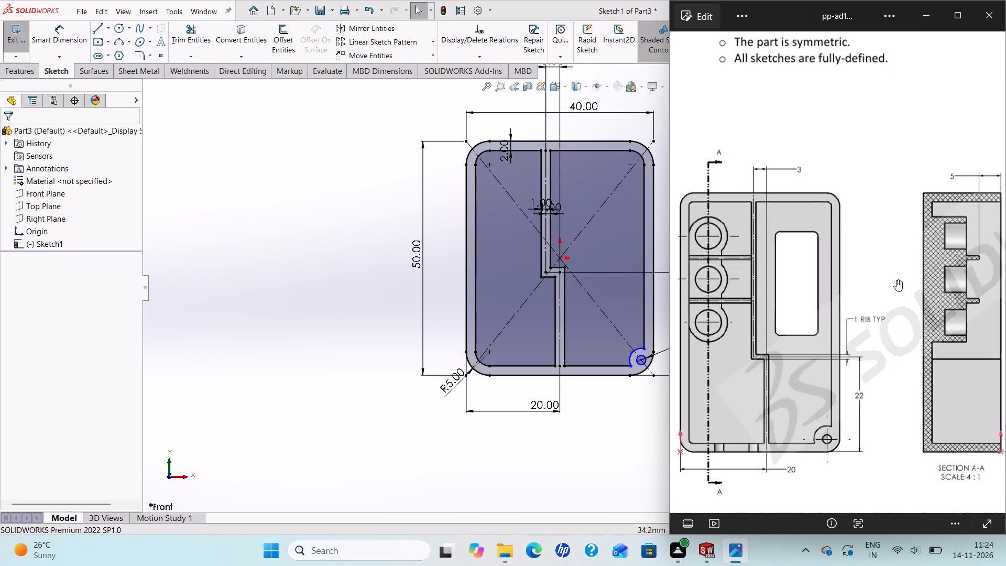
scroll(896, 280, down, 8)
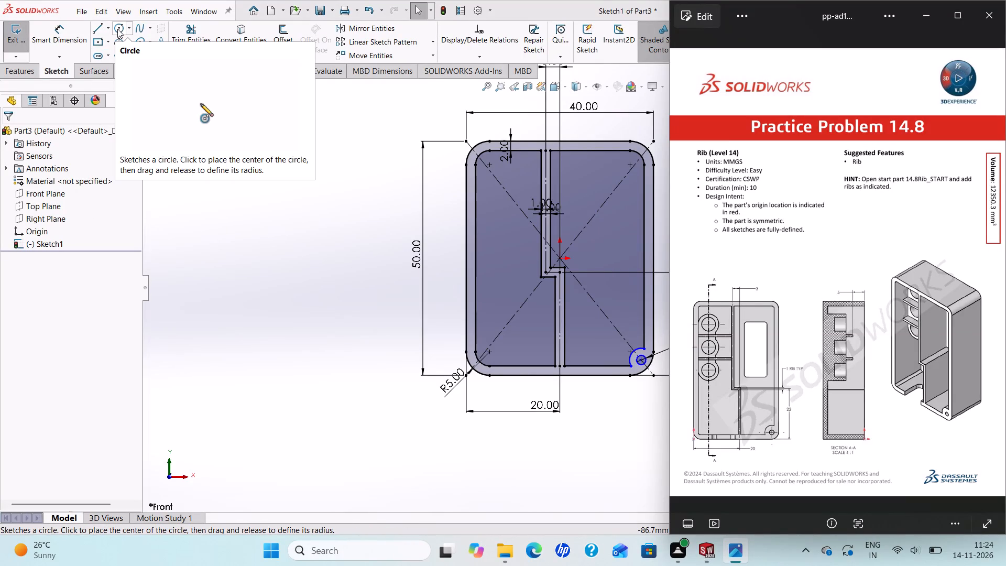
click(101, 27)
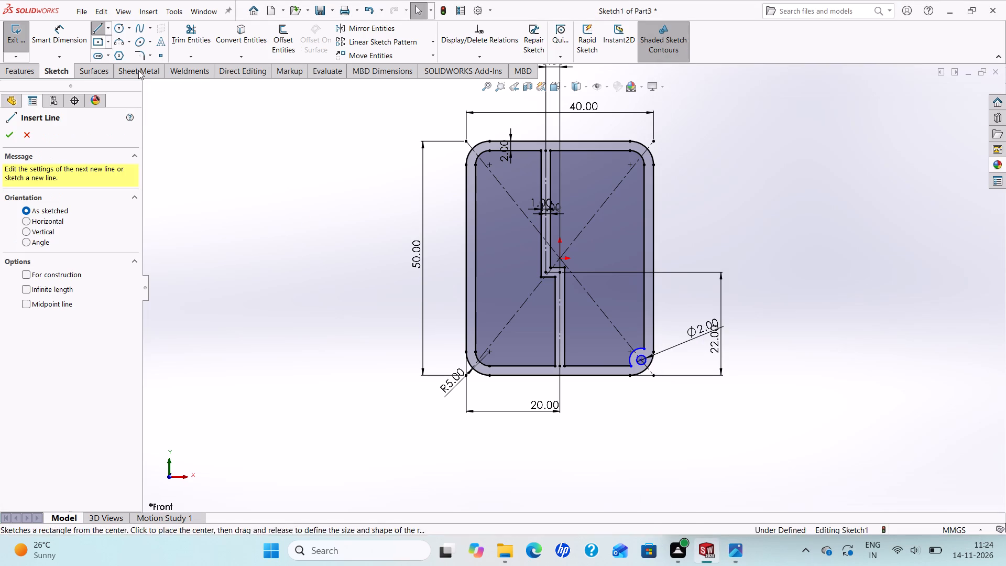
scroll(539, 349, down, 4)
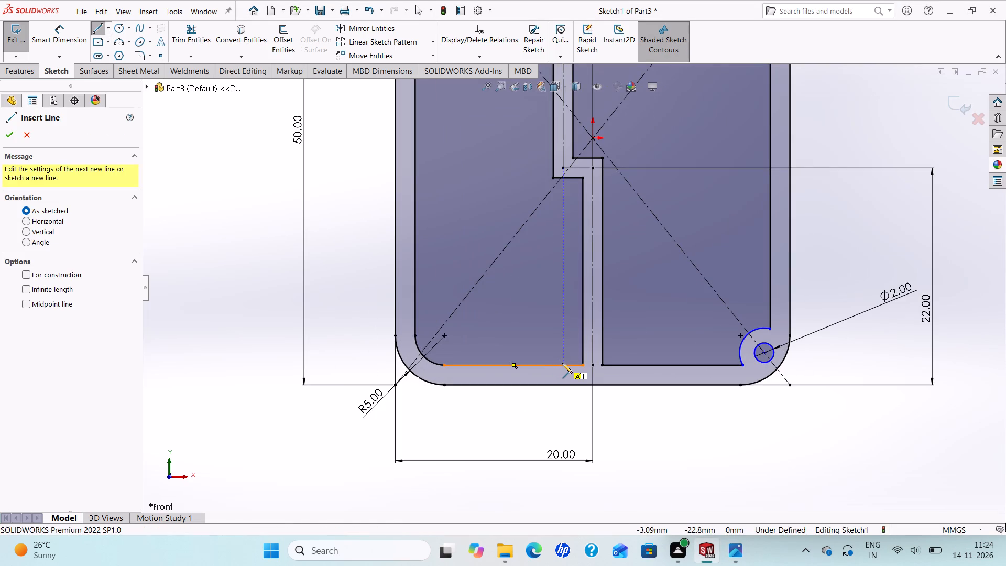
click(562, 362)
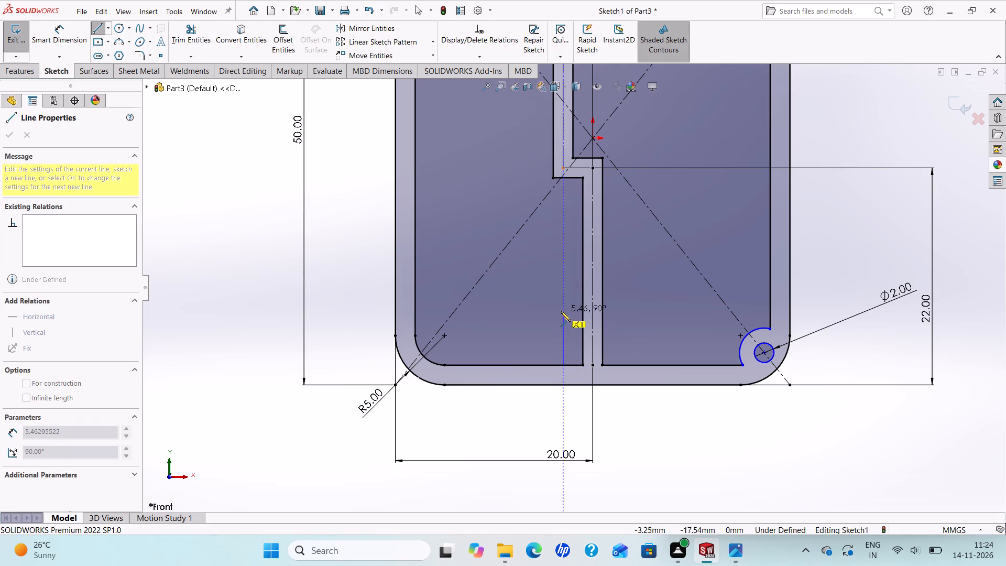
click(561, 311)
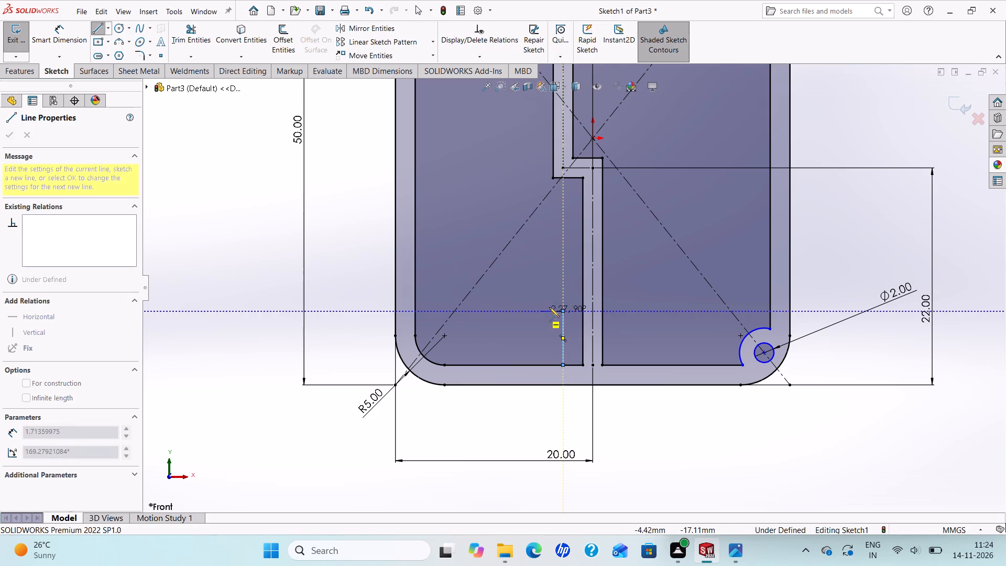
click(520, 314)
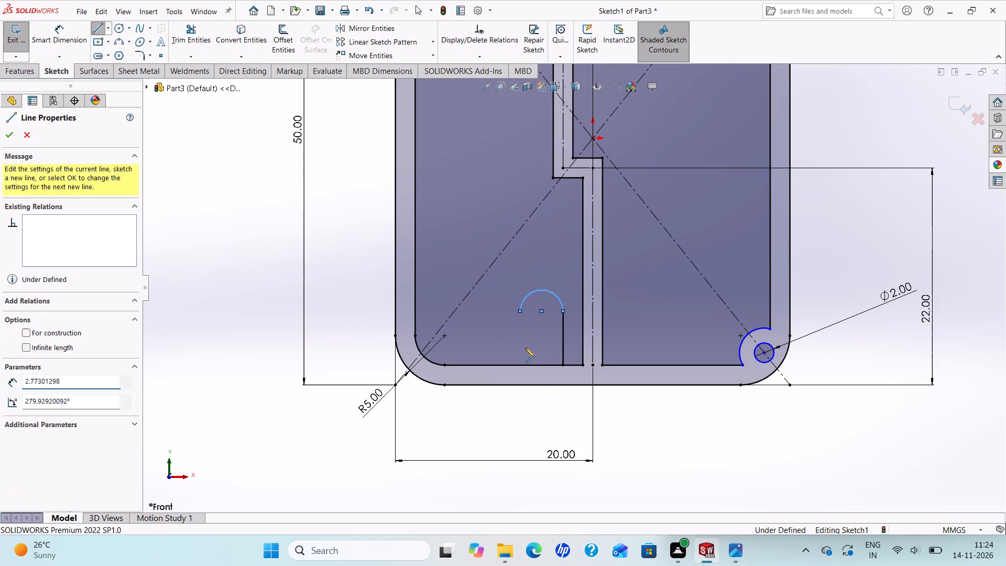
click(519, 364)
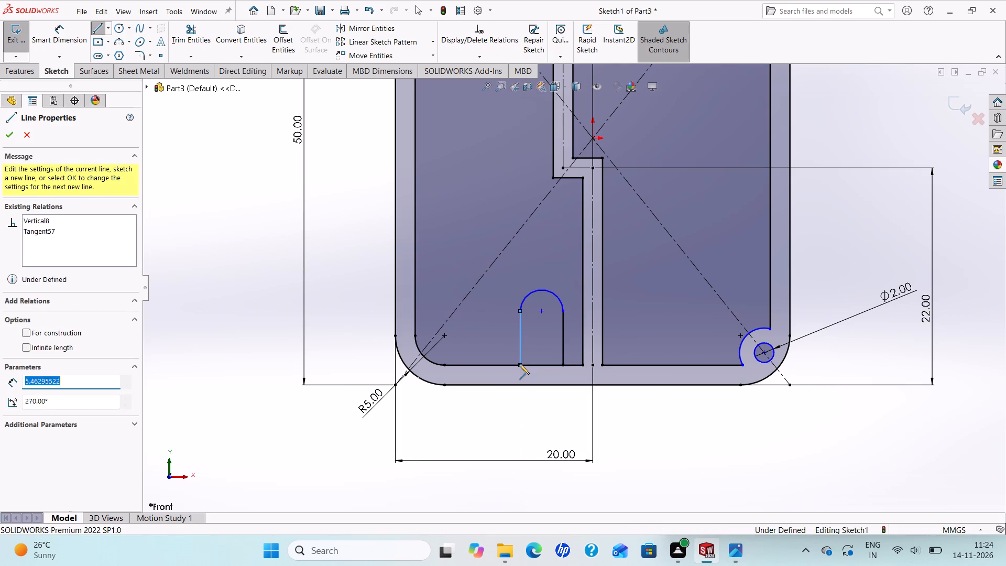
right_click(519, 364)
click(554, 374)
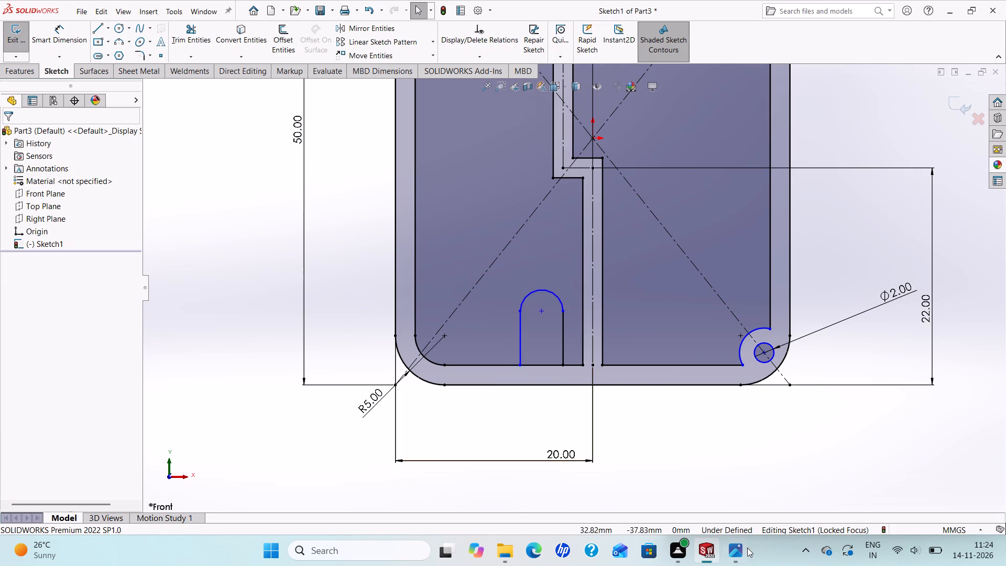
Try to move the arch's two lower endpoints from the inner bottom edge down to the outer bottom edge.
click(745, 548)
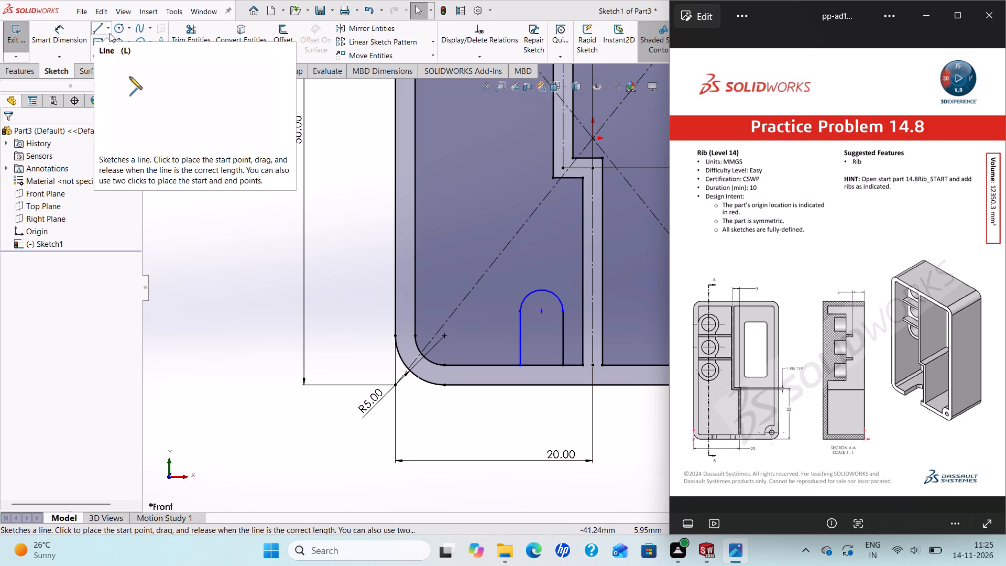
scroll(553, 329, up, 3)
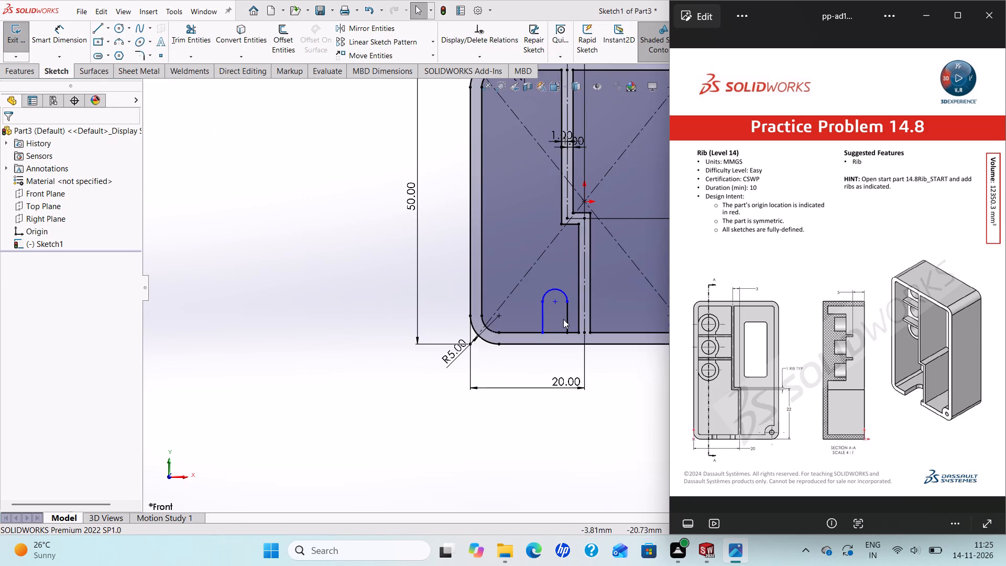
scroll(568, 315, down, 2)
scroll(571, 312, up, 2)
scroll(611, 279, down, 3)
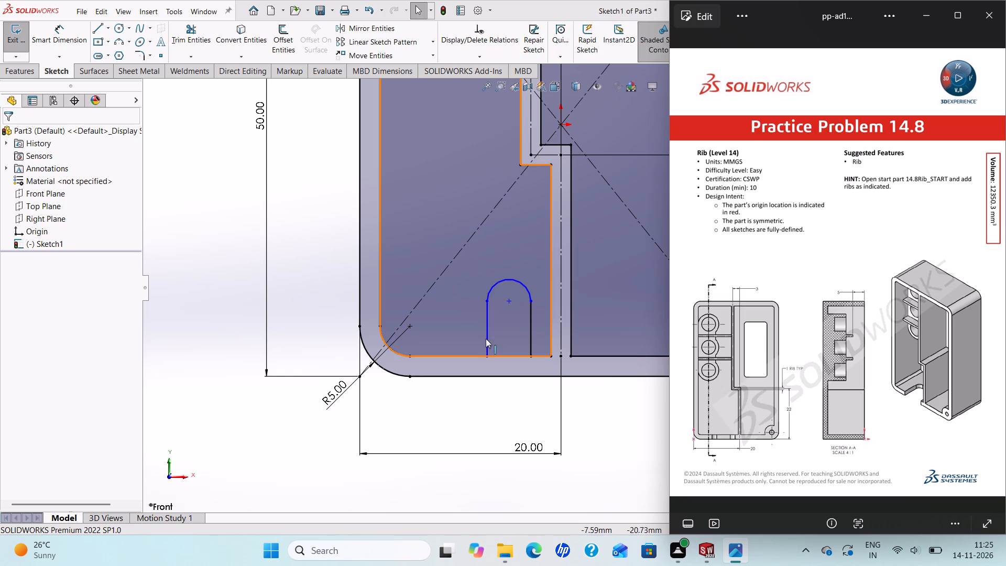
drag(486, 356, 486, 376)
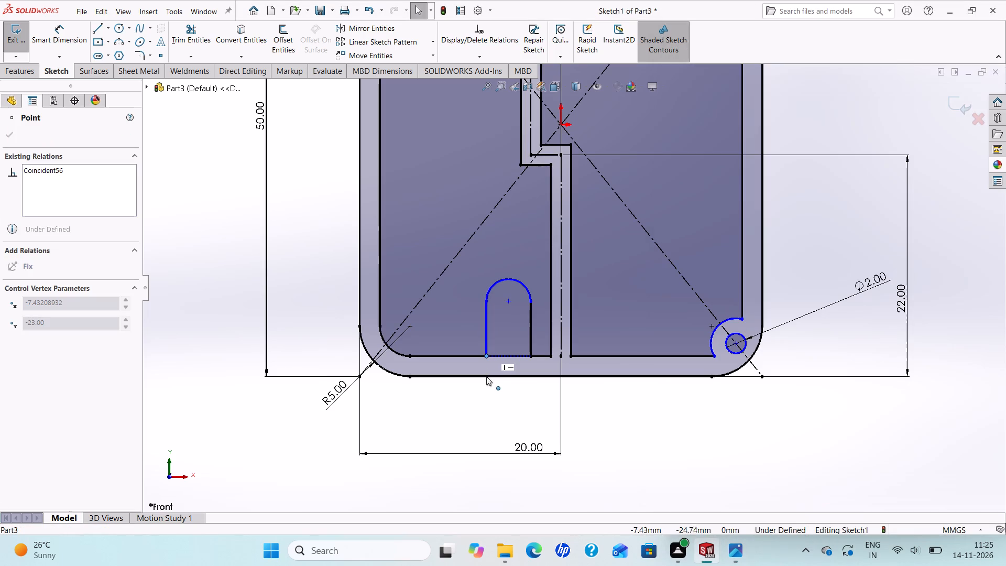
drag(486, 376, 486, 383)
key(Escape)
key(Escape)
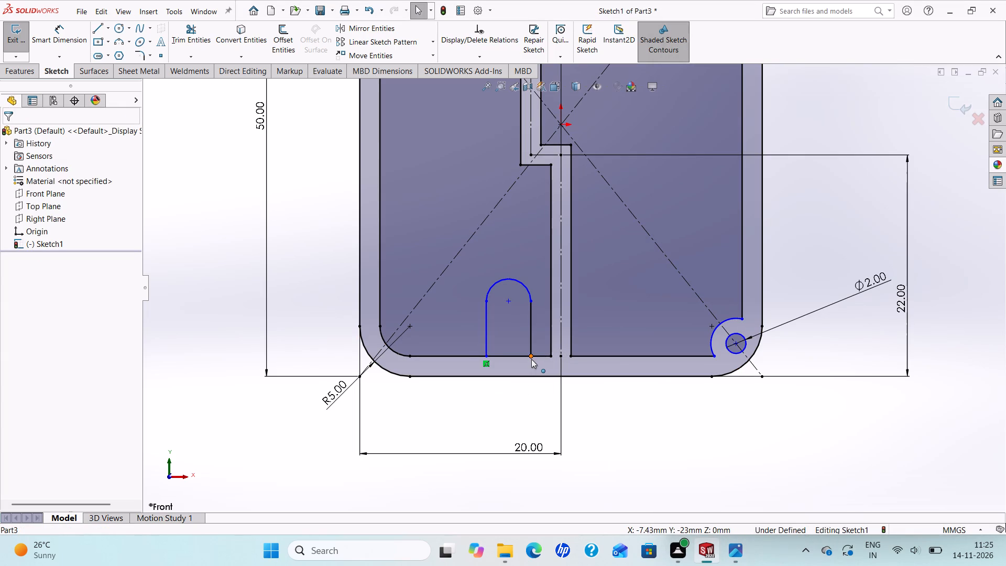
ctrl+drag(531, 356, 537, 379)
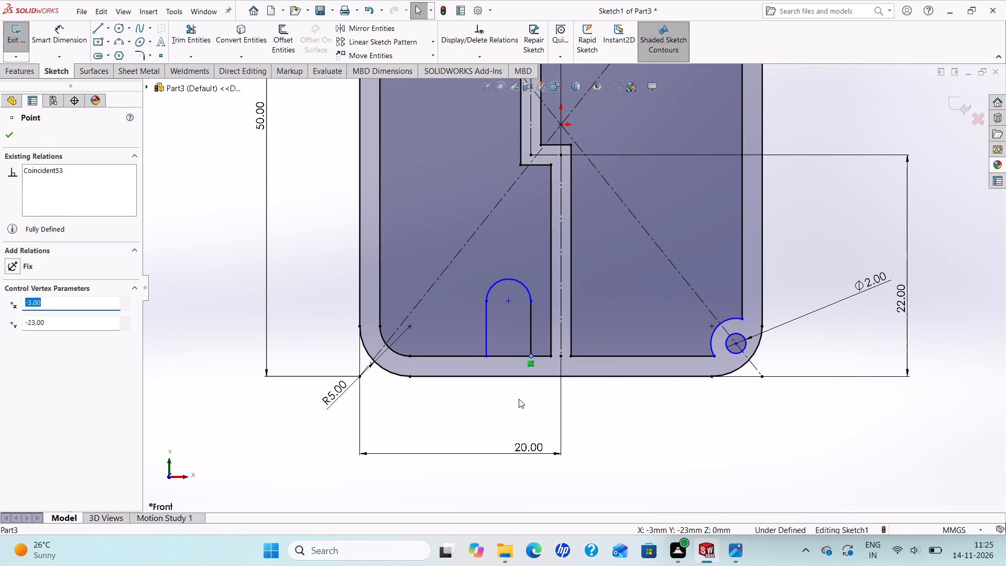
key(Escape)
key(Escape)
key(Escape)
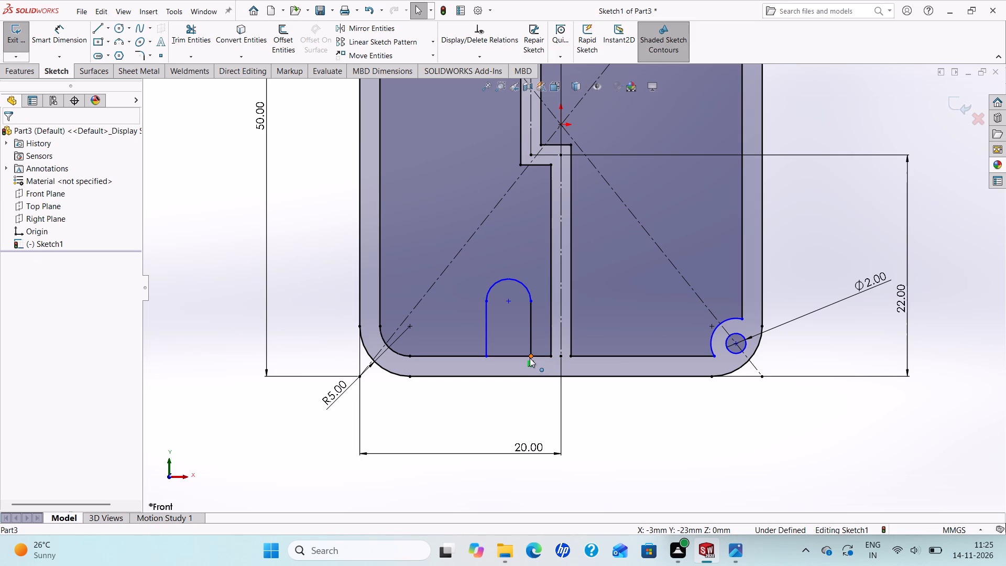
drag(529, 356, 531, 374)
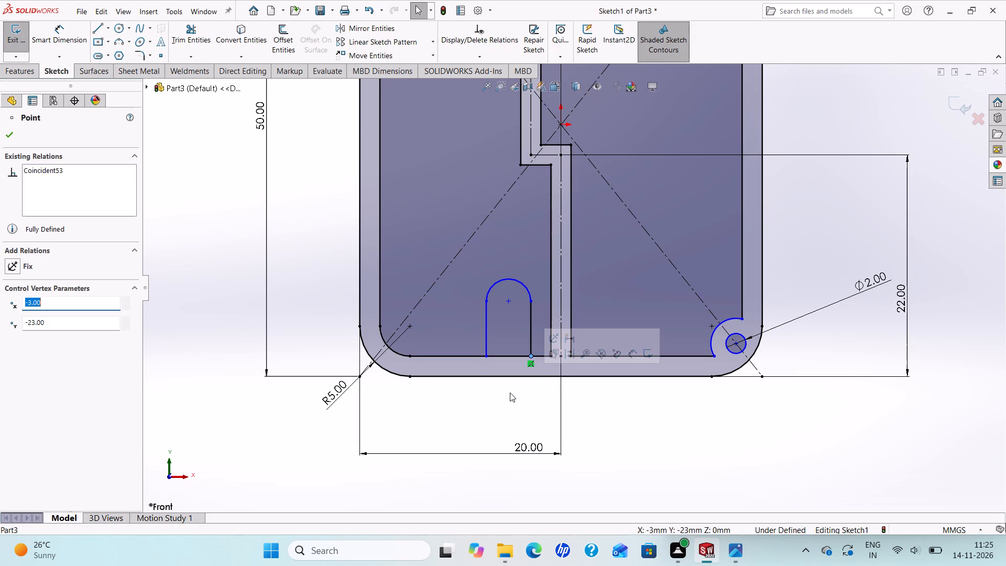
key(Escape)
Replace the arch's left leg with a vertical line from the arc's left end down to the profile's outer bottom edge.
click(488, 322)
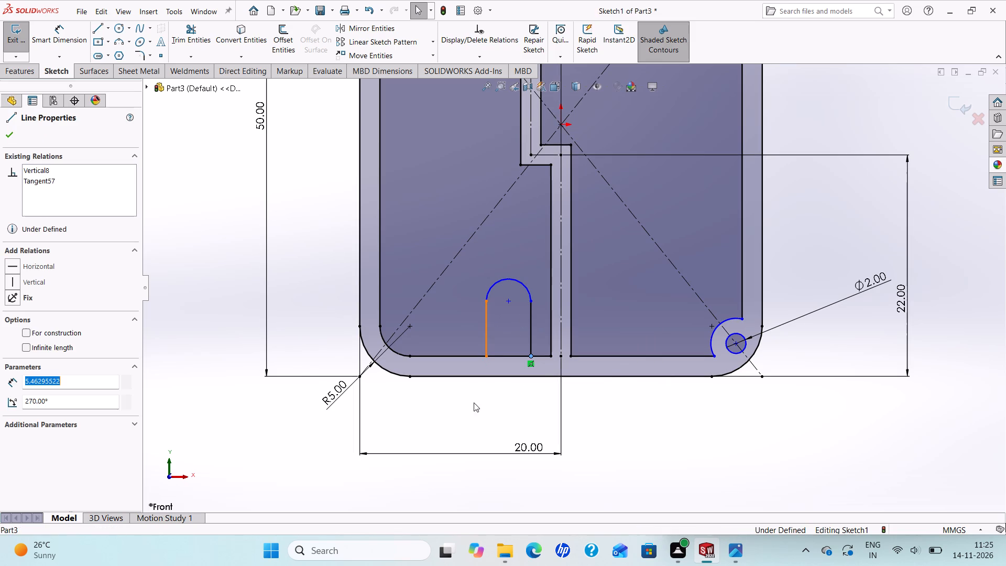
key(Delete)
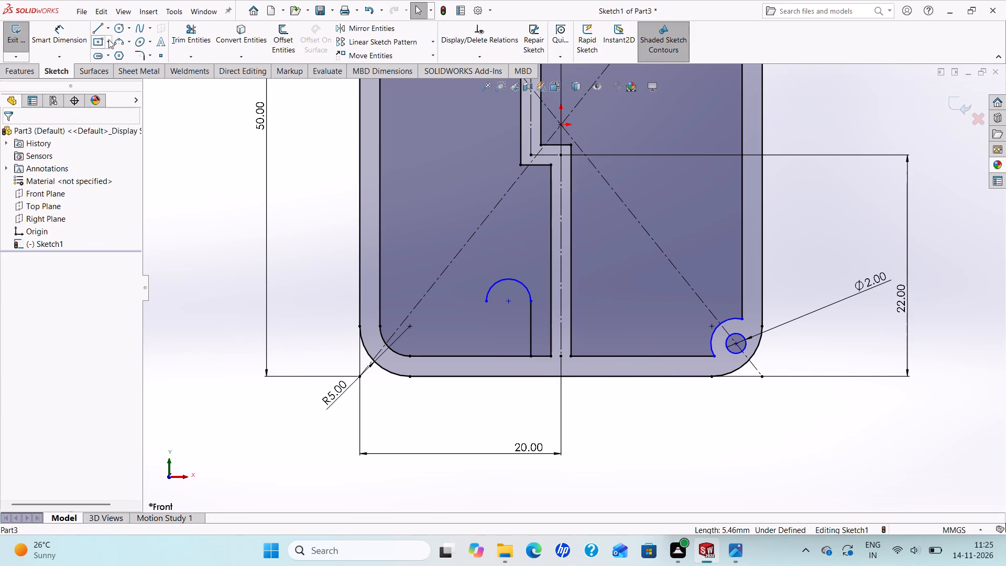
click(96, 28)
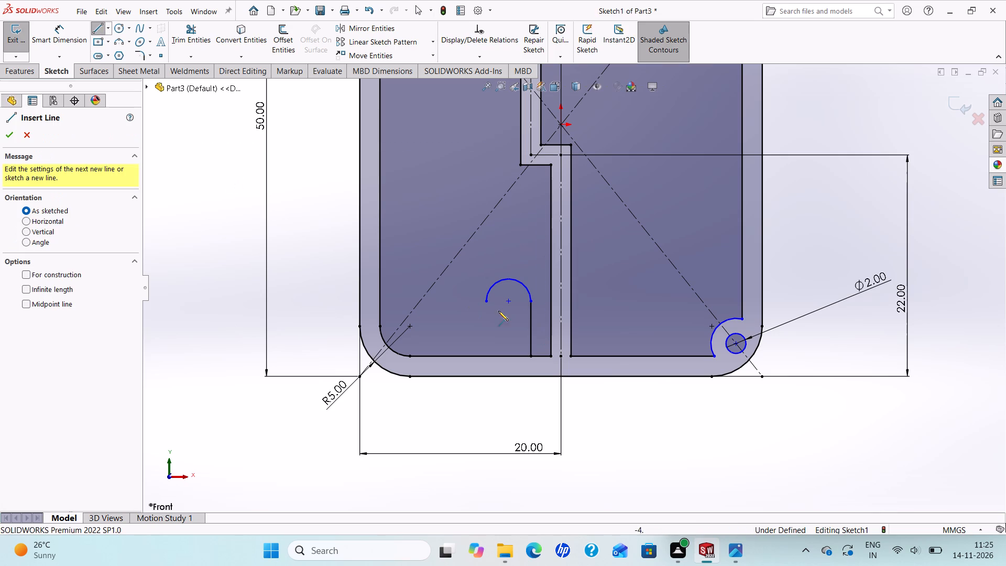
click(487, 304)
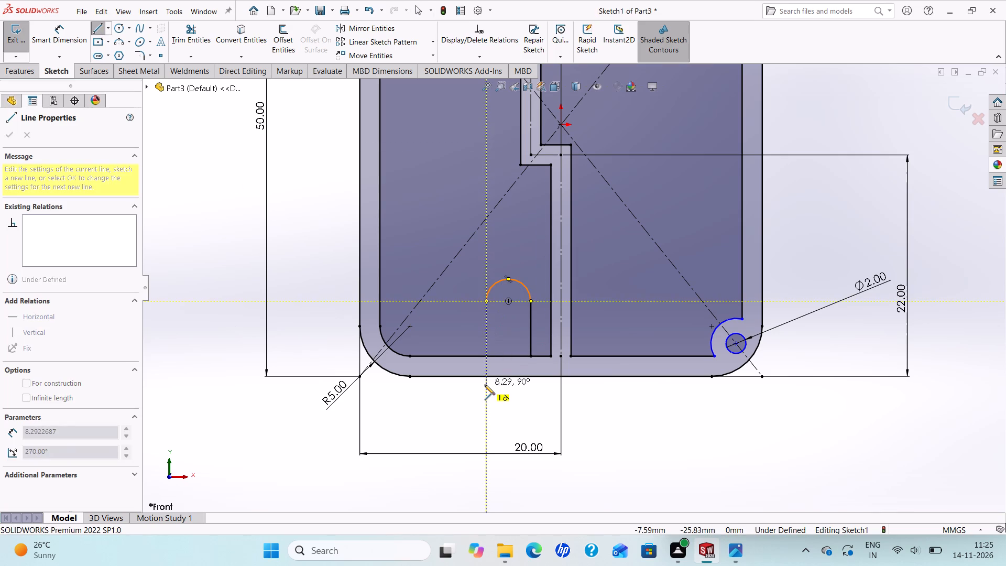
click(485, 376)
right_click(485, 375)
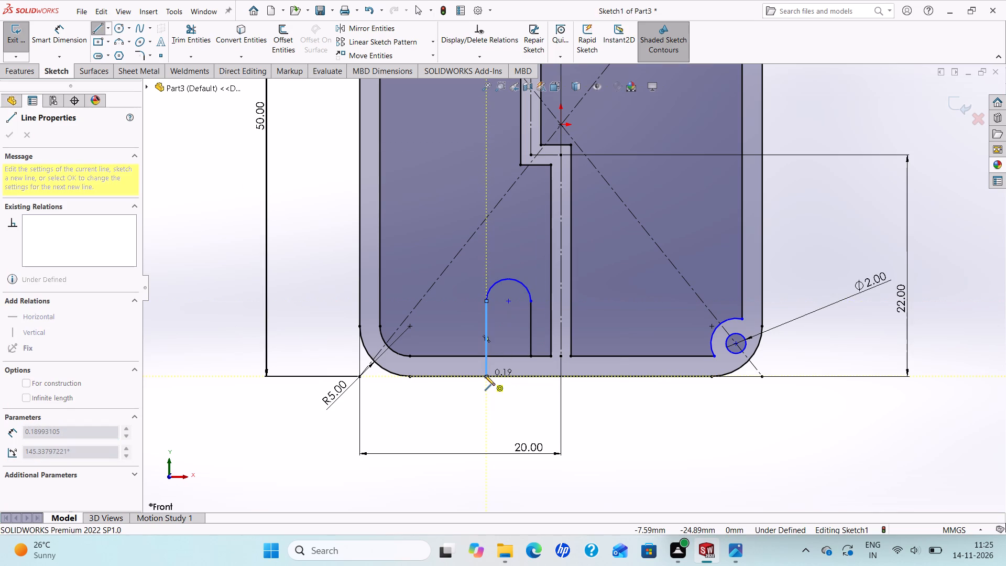
click(511, 383)
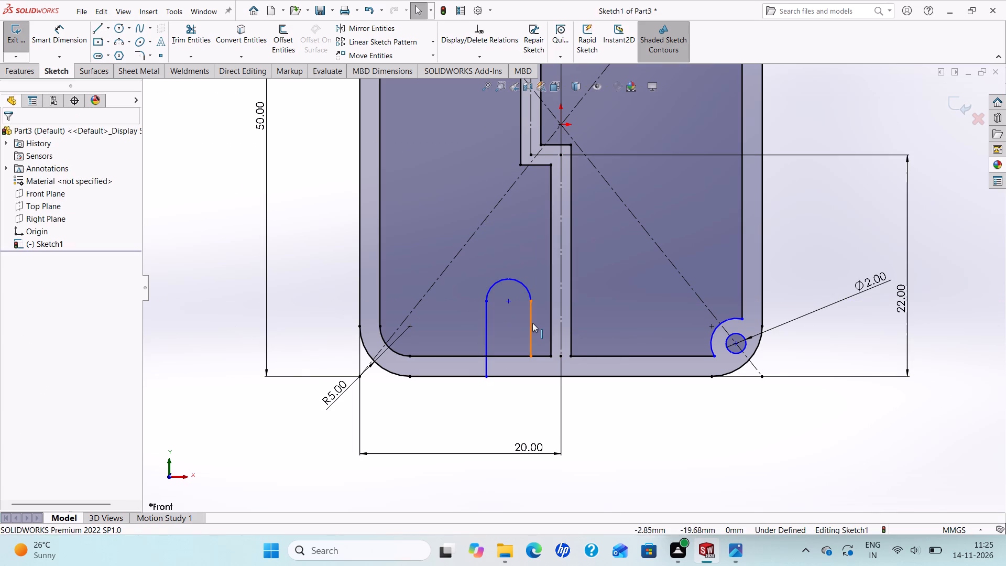
Replace the arch's right leg with a vertical line from the arc's right end down to the profile's outer bottom edge.
click(532, 323)
key(Delete)
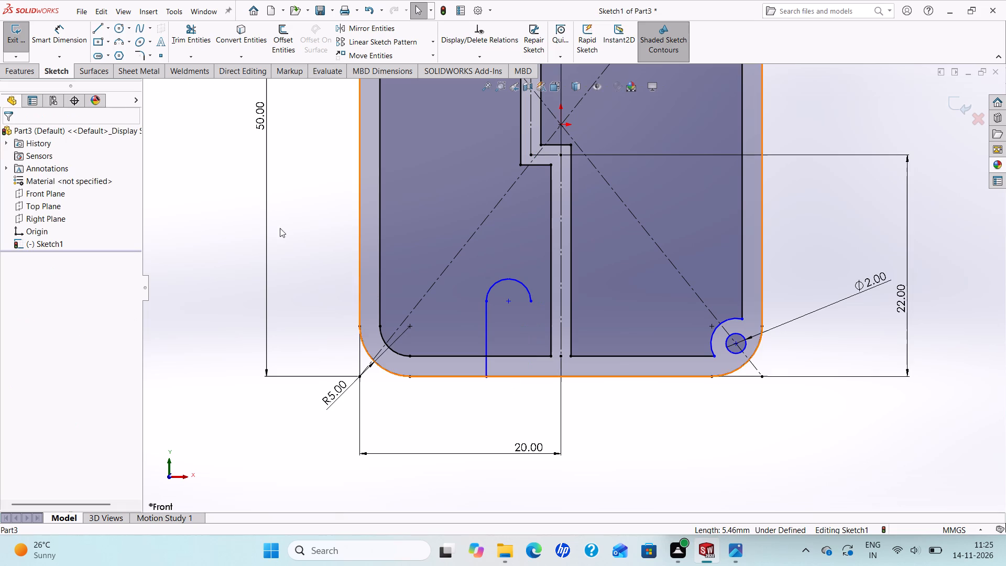
click(100, 30)
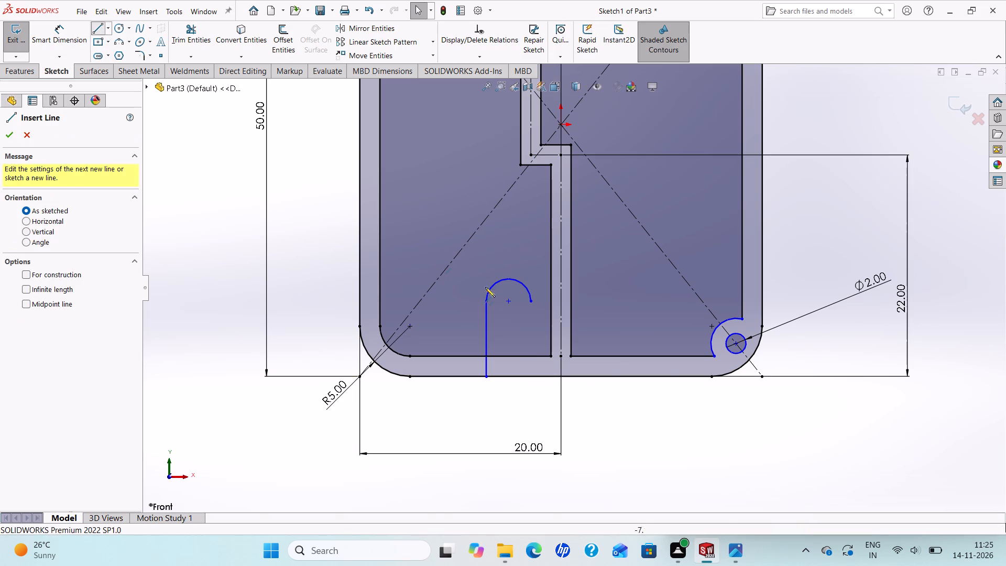
click(531, 300)
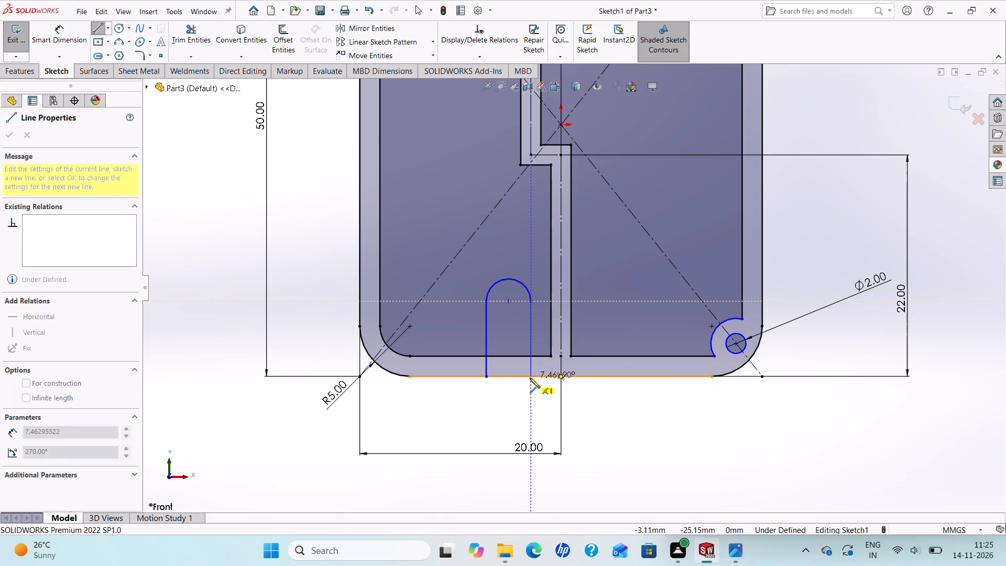
click(530, 376)
right_click(530, 375)
click(552, 380)
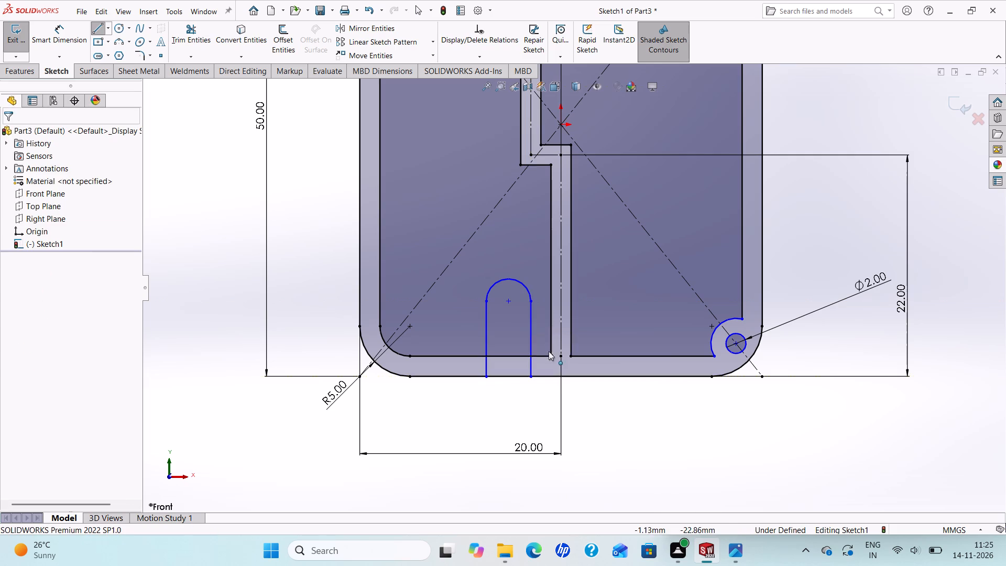
Dimension the arch's arc center 7 mm above the profile's outer bottom edge.
scroll(541, 343, up, 2)
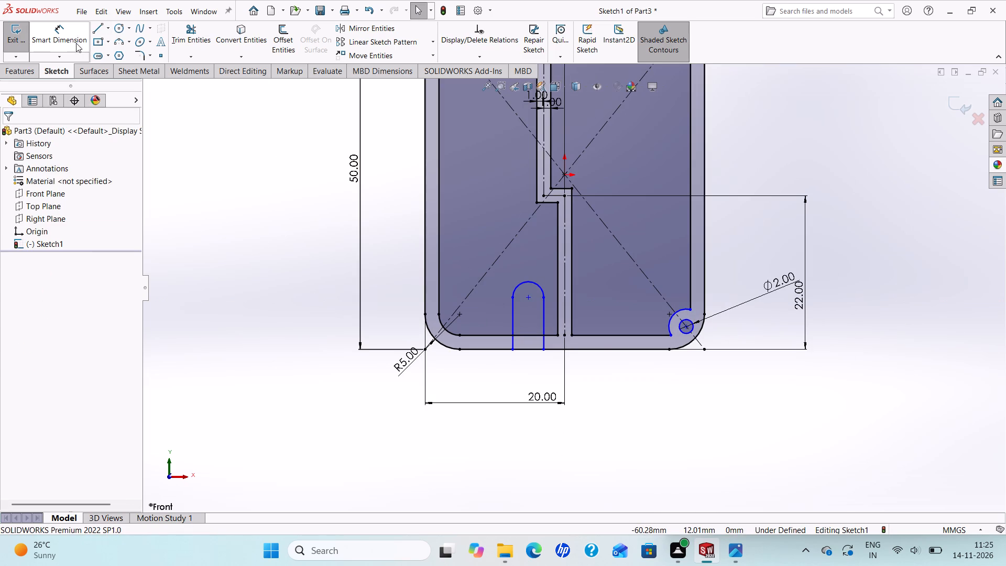
click(76, 43)
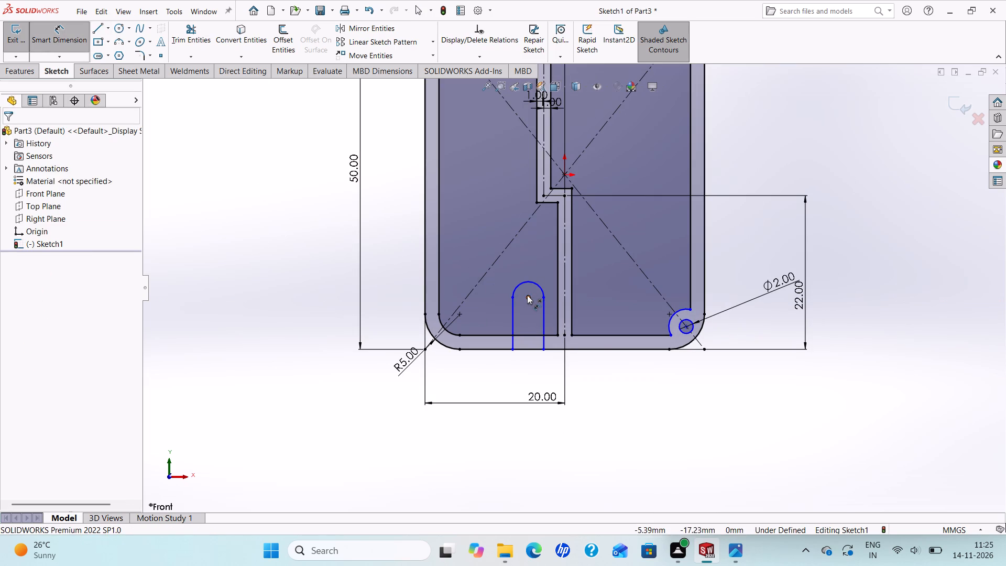
click(527, 295)
click(513, 346)
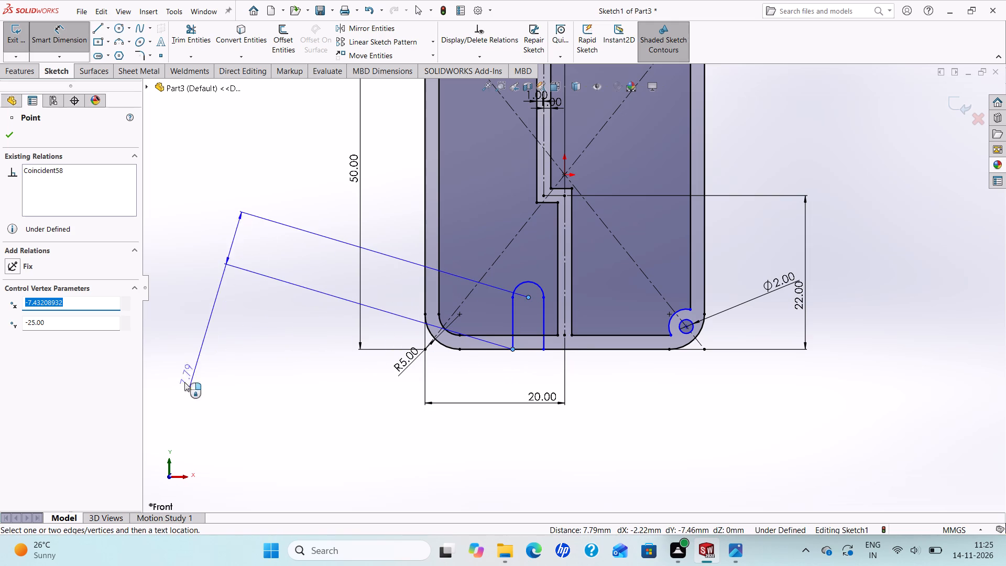
key(Escape)
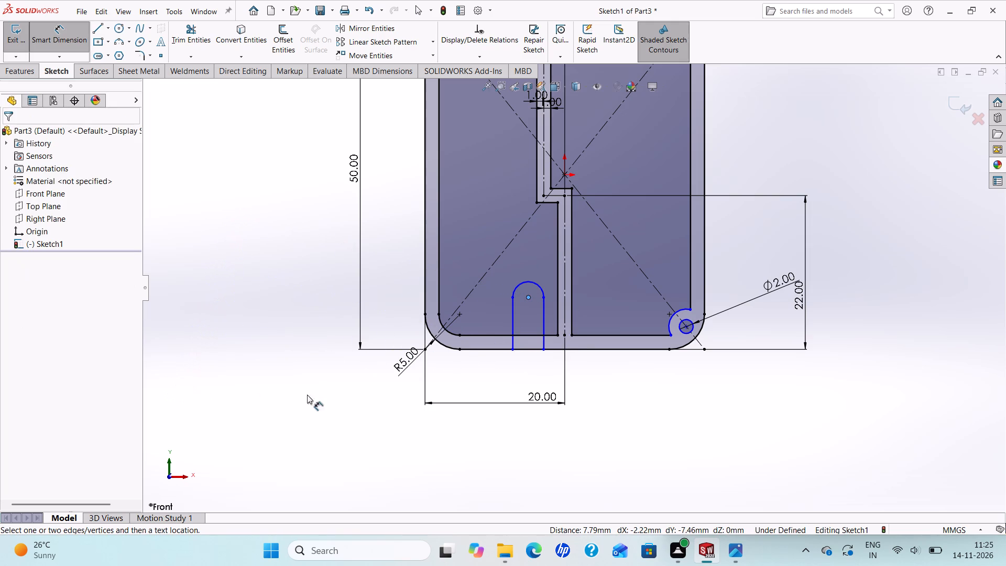
click(530, 349)
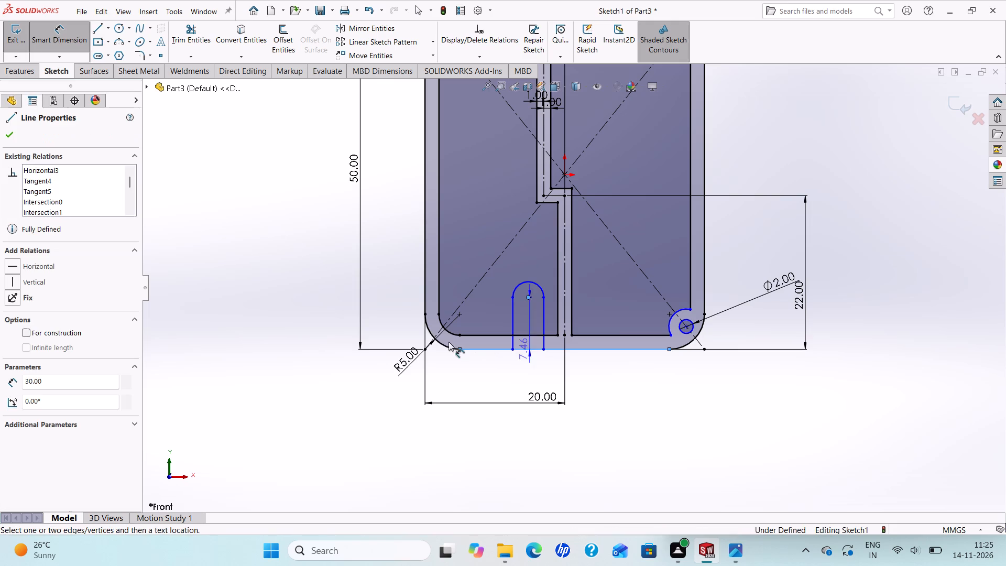
click(307, 343)
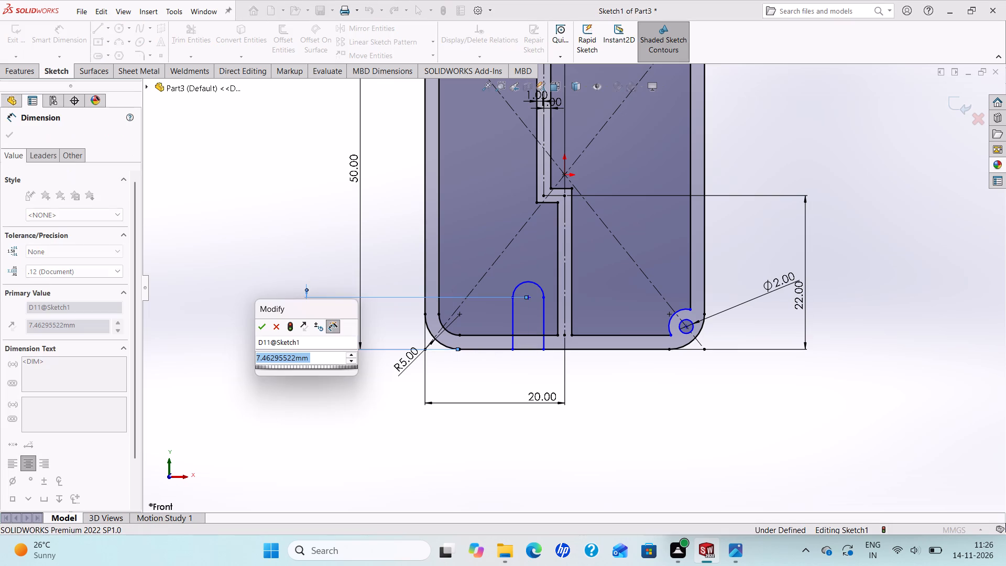
key(7)
key(Return)
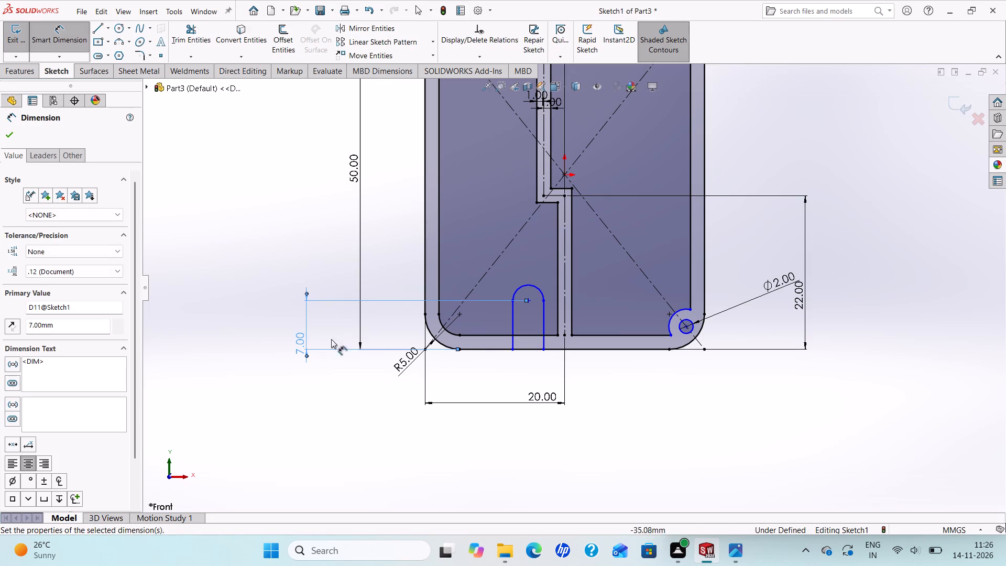
Dimension the width between the arch's two vertical legs as 4 mm.
click(513, 322)
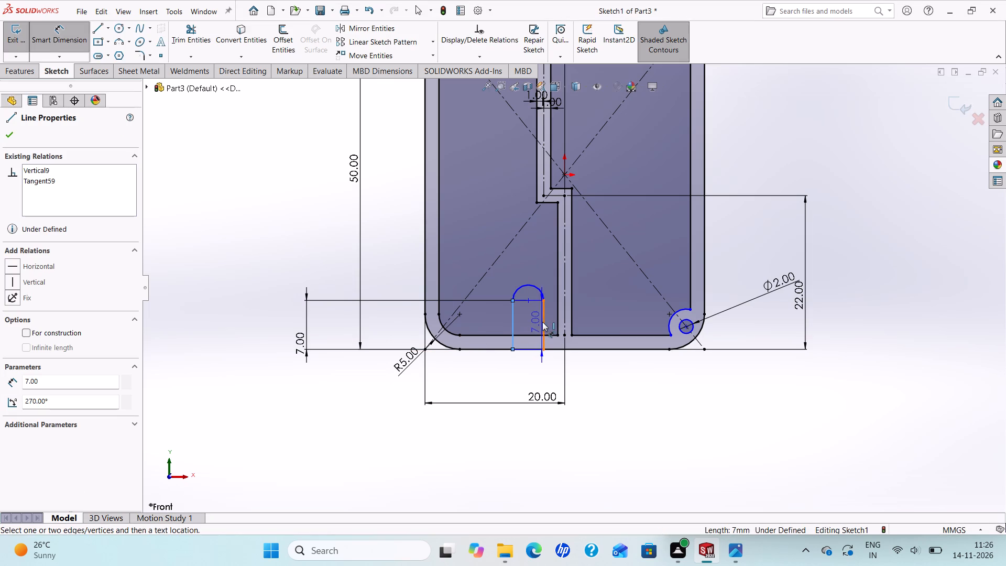
click(545, 323)
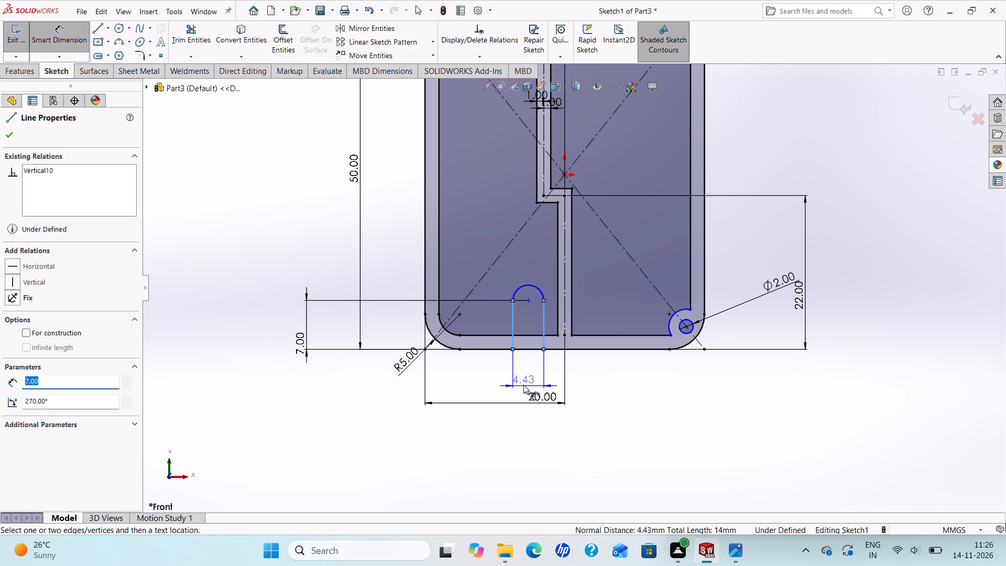
click(523, 385)
key(4)
key(Return)
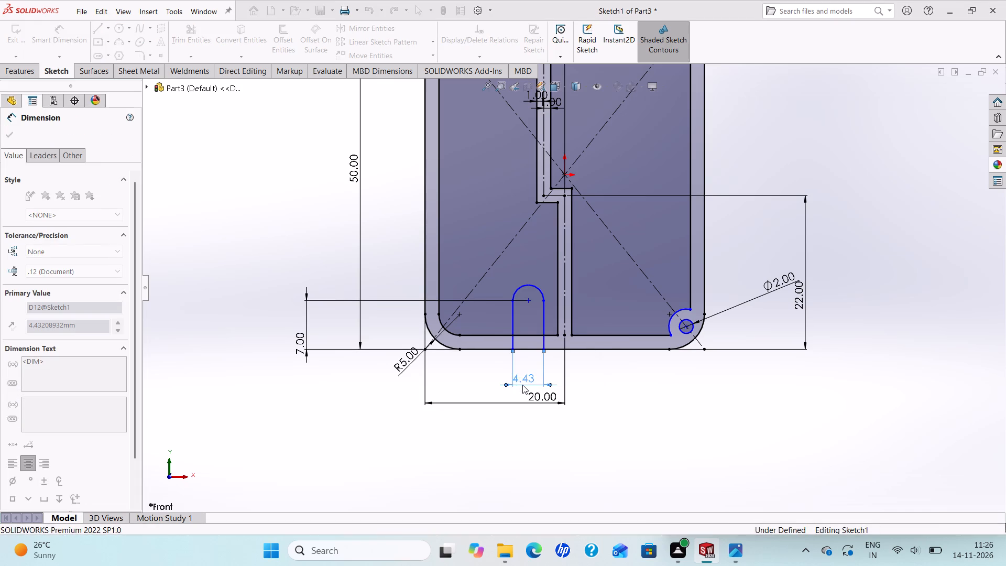
Add a 2 mm radius dimension to the arch's top arc and finish dimensioning.
click(540, 290)
click(542, 258)
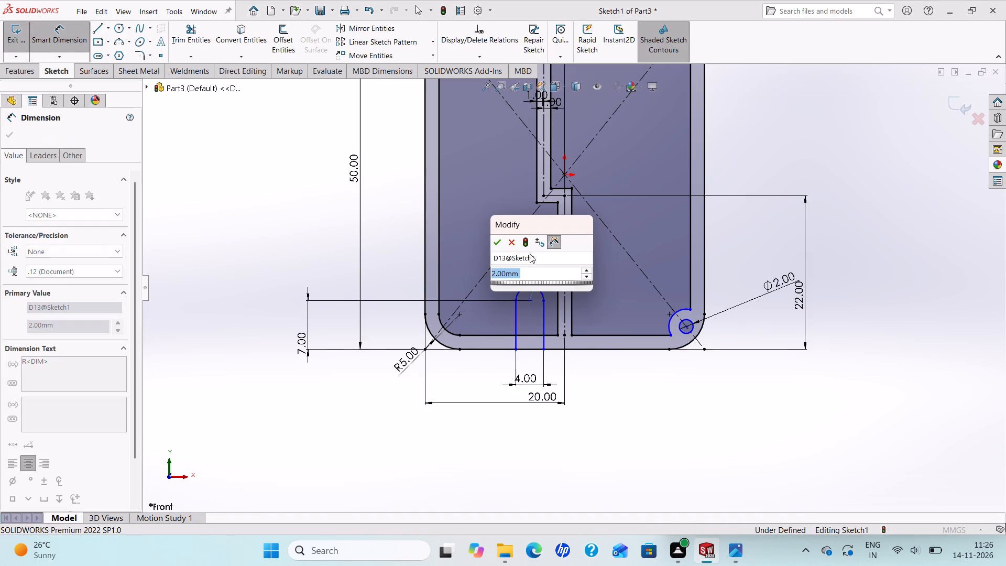
click(495, 243)
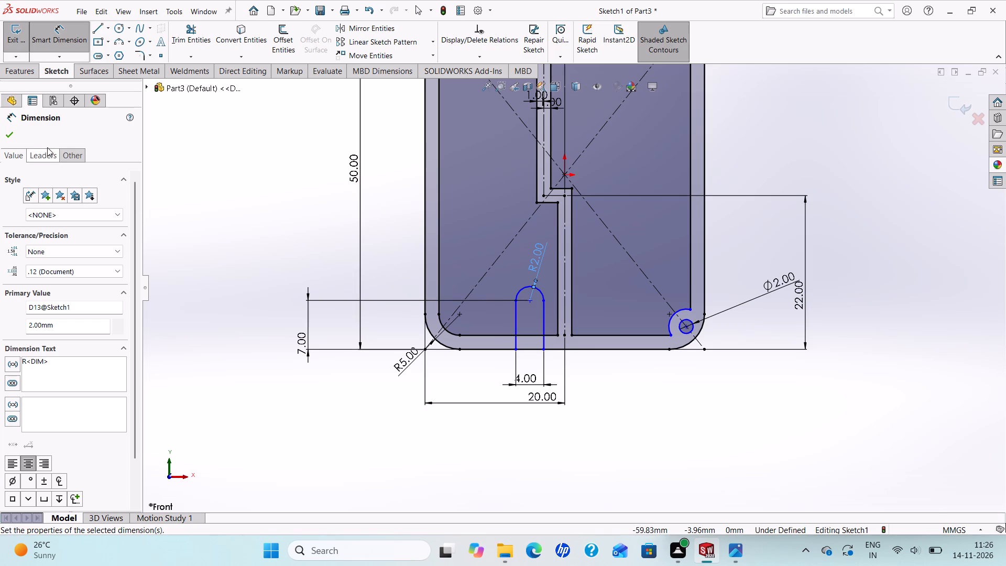
click(4, 129)
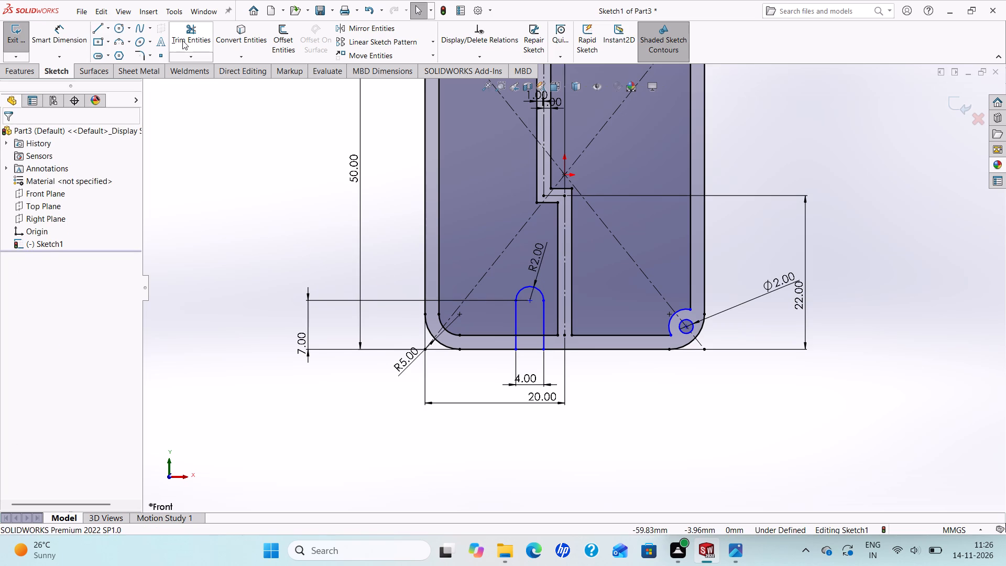
Trim the inner and outer bottom wall edges between the arch's legs so the opening passes through the wall.
click(182, 40)
scroll(543, 365, down, 3)
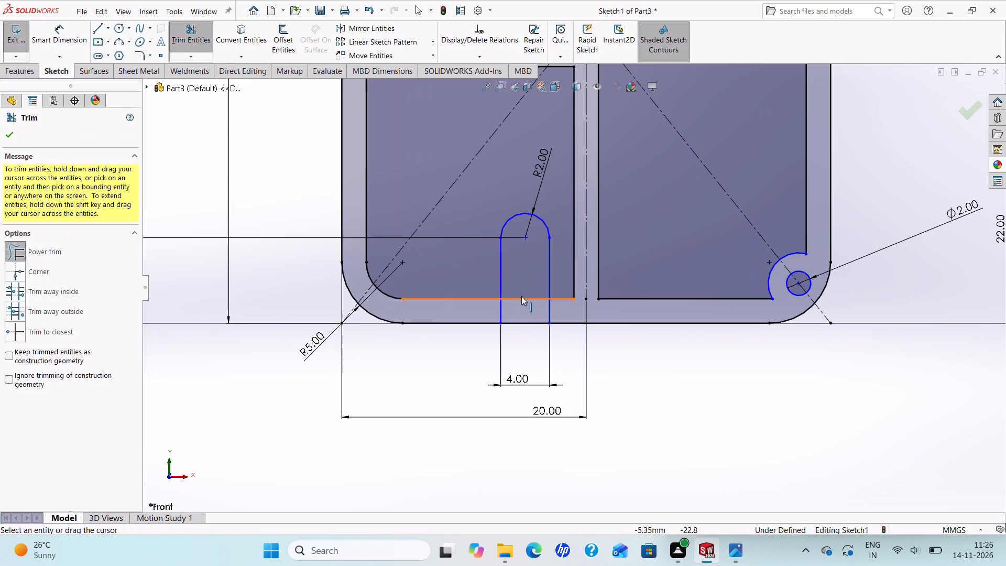
drag(522, 286, 524, 308)
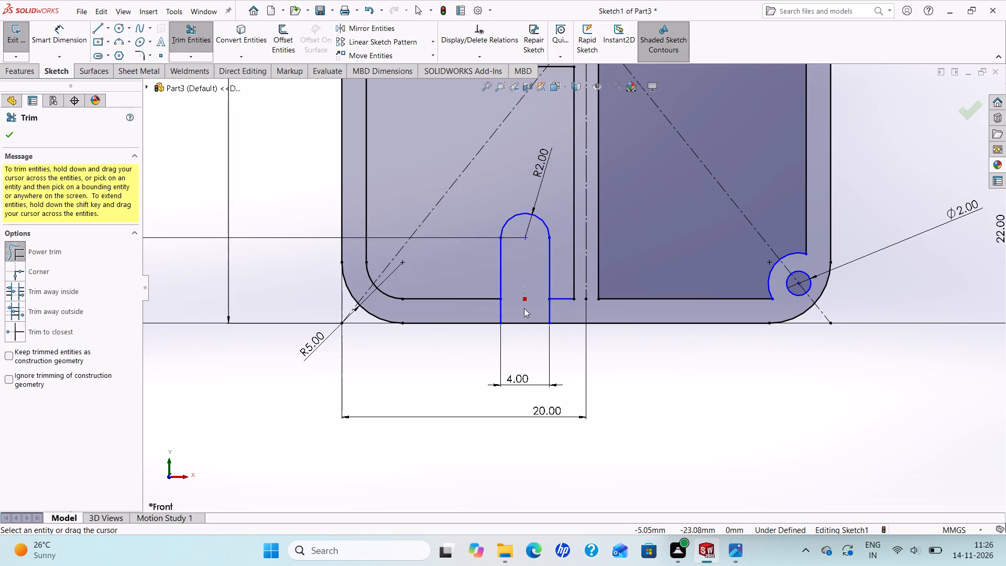
drag(524, 308, 536, 354)
scroll(533, 331, up, 3)
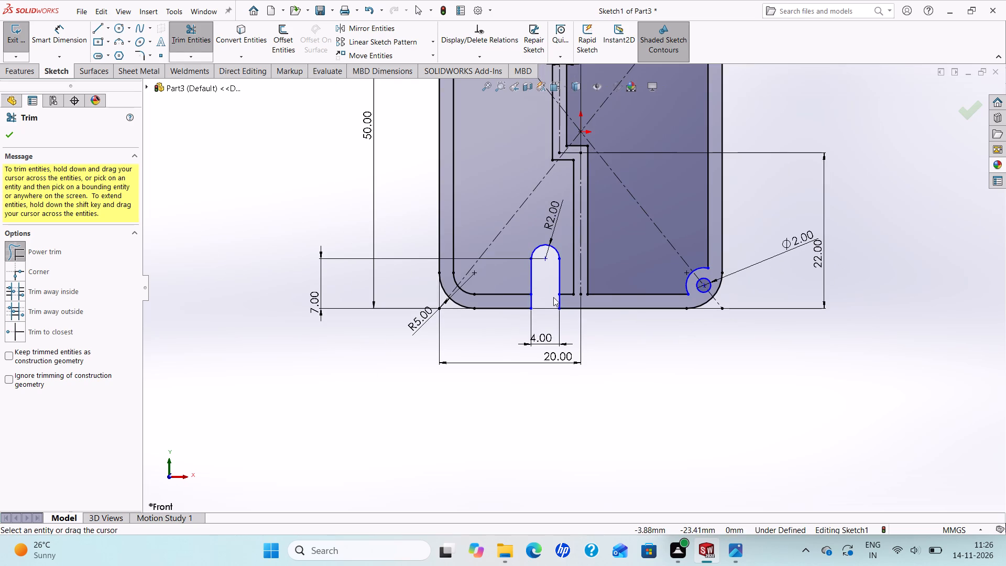
click(6, 136)
Compare the whole sketch profile with the Practice Problem 14.8 drawing in Photos.
scroll(376, 202, up, 2)
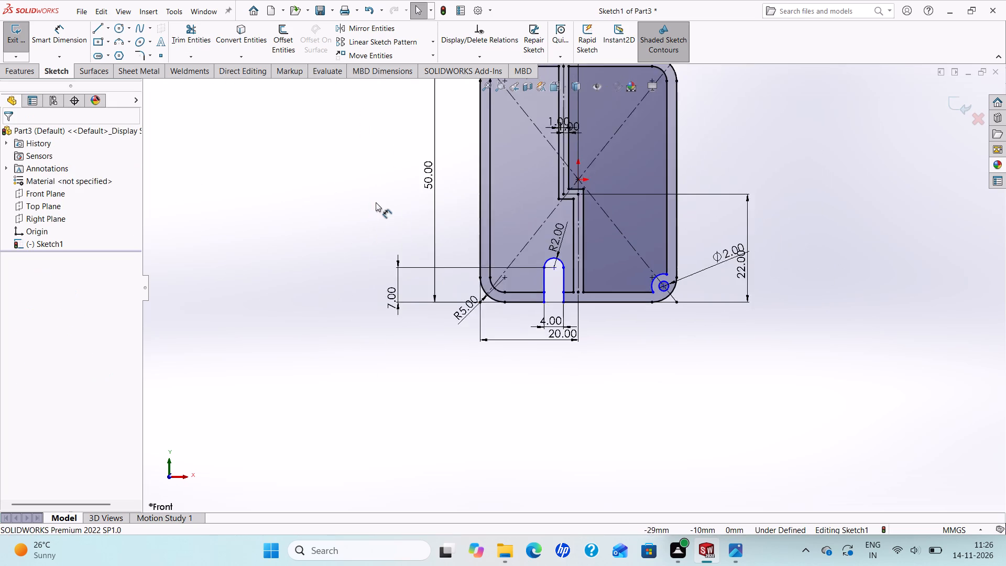
scroll(376, 202, up, 1)
scroll(505, 134, down, 2)
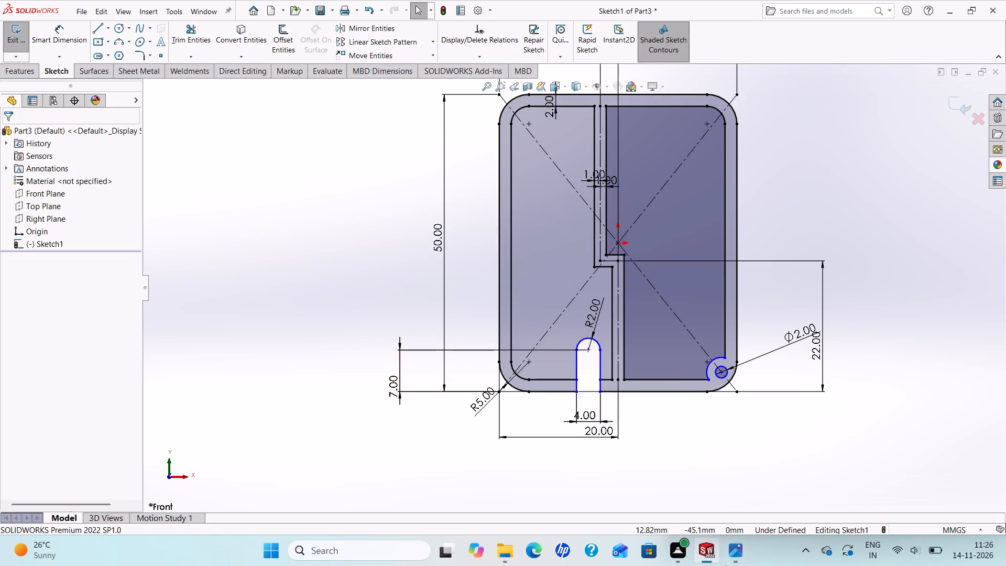
click(728, 552)
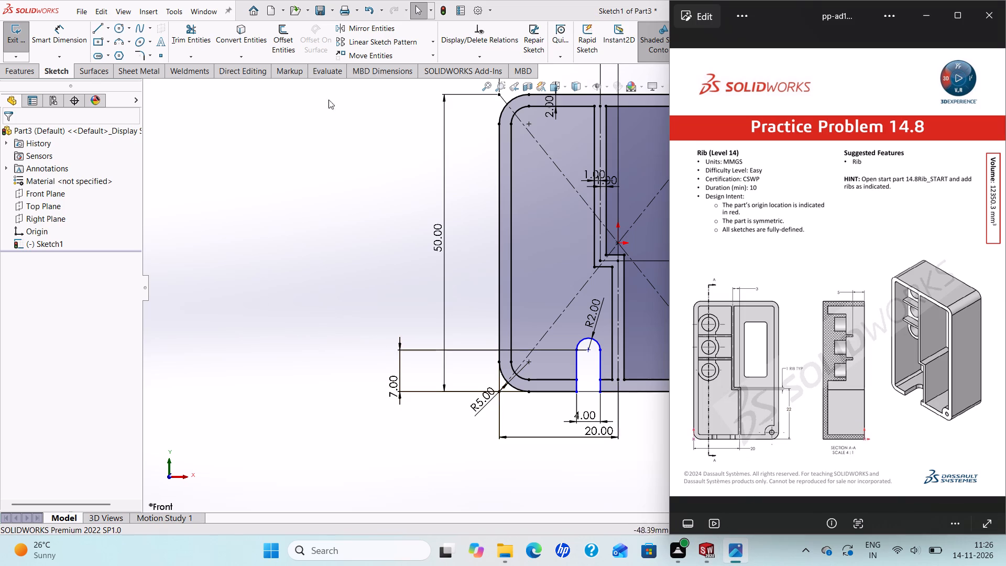
click(298, 181)
scroll(712, 249, up, 1)
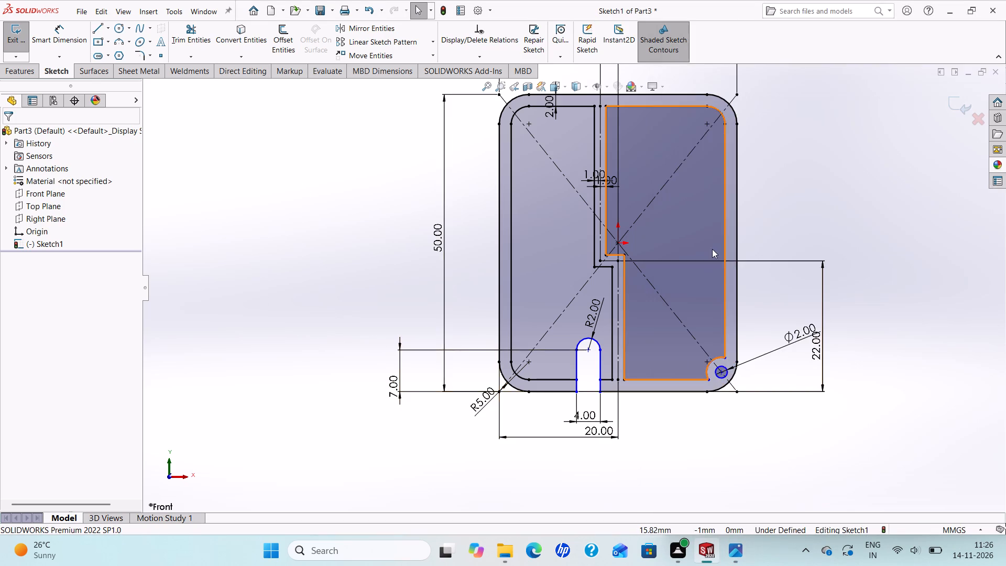
scroll(712, 249, up, 1)
scroll(713, 242, down, 2)
scroll(671, 195, up, 2)
scroll(587, 151, down, 4)
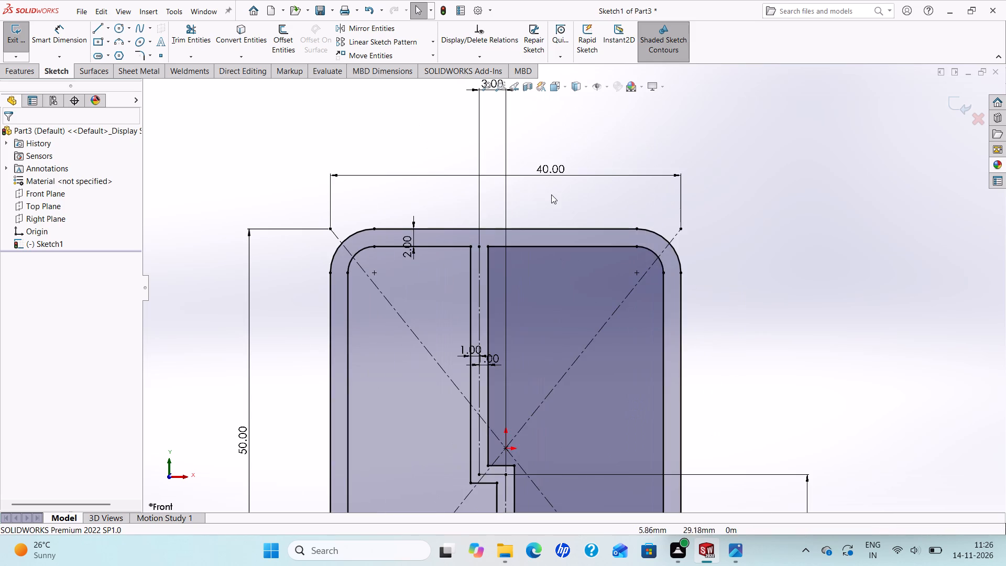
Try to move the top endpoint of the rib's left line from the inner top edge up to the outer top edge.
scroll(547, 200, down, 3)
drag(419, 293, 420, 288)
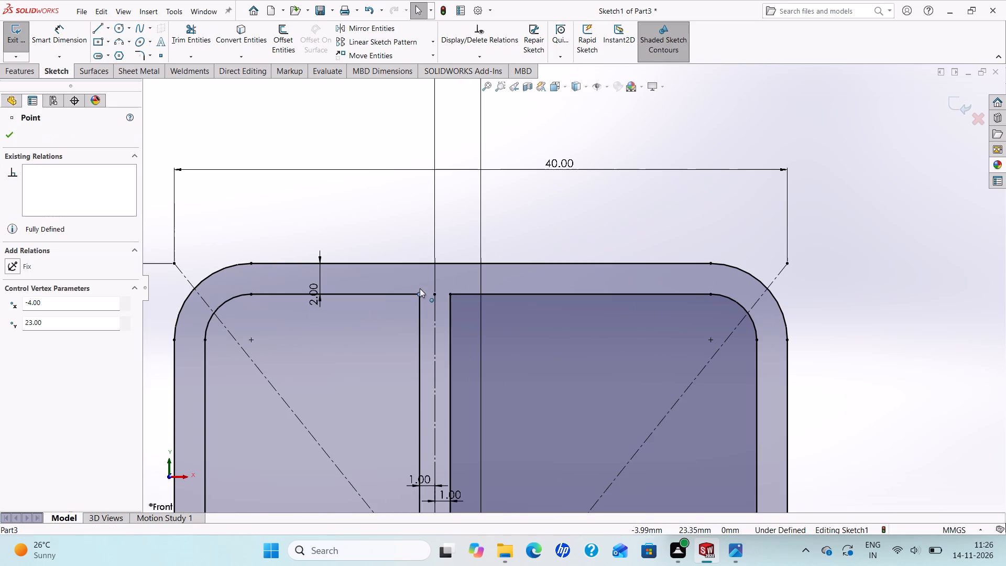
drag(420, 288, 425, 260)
Draw a 2 mm vertical line from the top end of the rib's left line up to the outer top edge.
scroll(423, 257, up, 2)
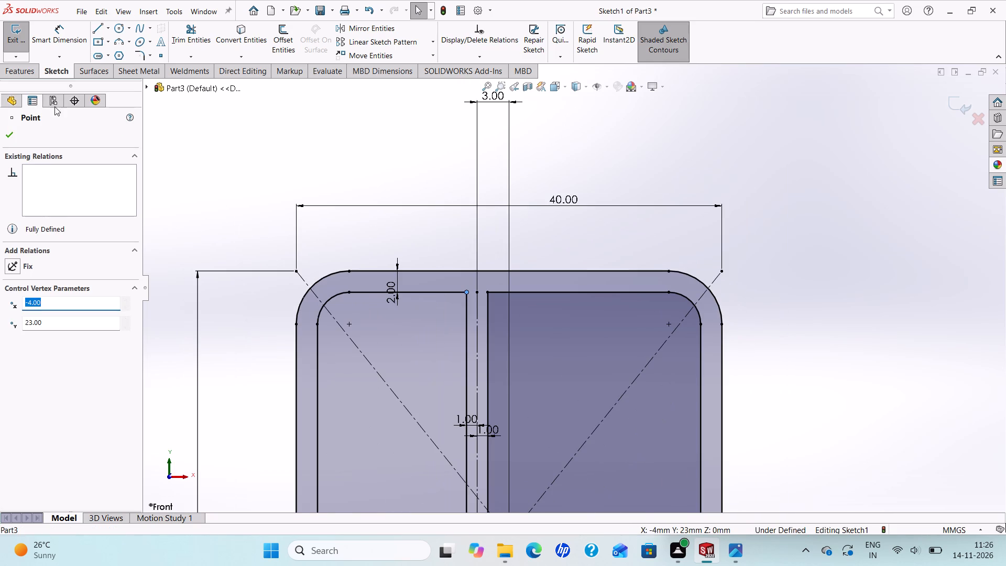
click(94, 27)
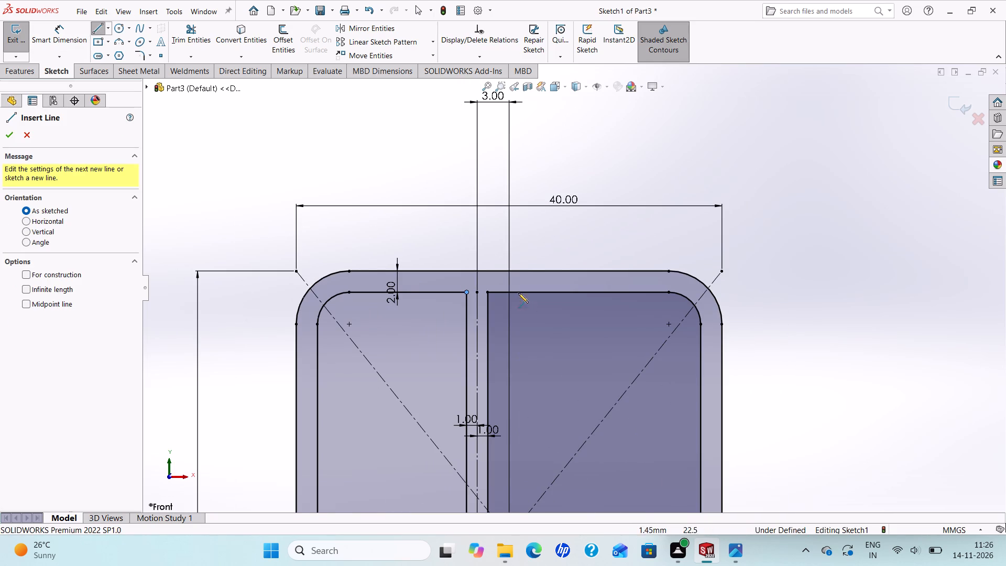
click(467, 292)
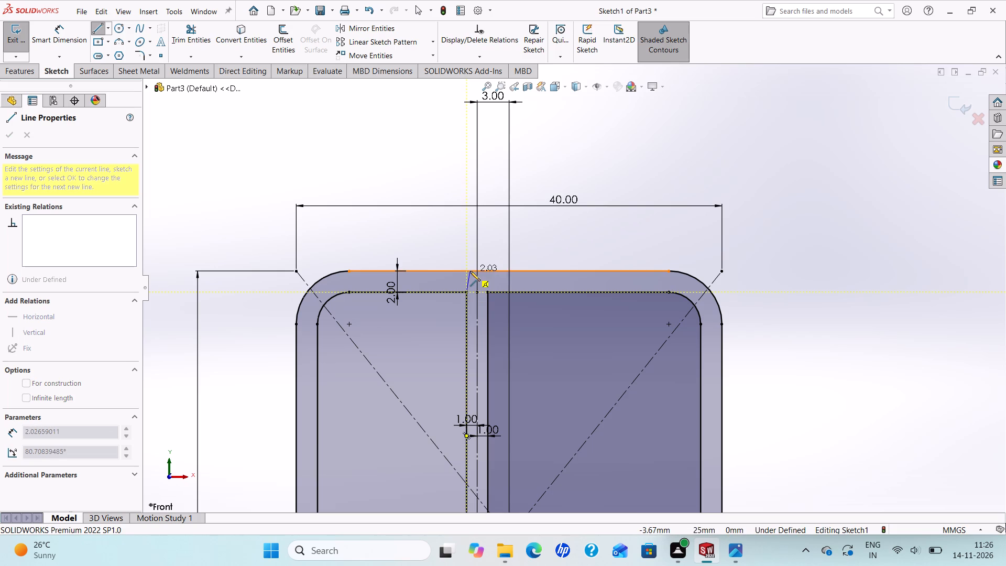
click(465, 269)
right_click(465, 269)
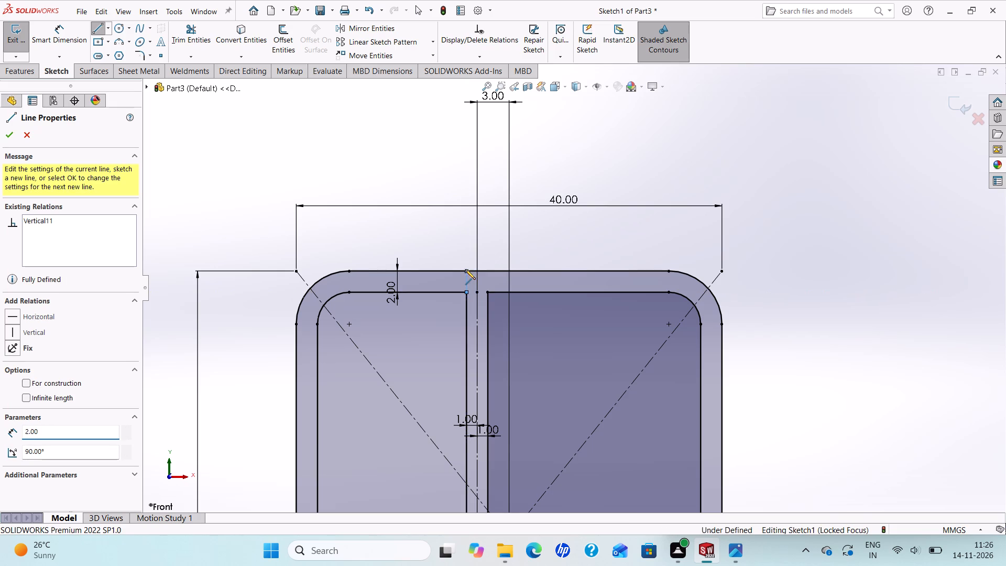
click(509, 280)
Draw a 2 mm vertical line from the top end of the rib's right line up to the outer top edge.
scroll(486, 295, up, 2)
scroll(501, 294, down, 2)
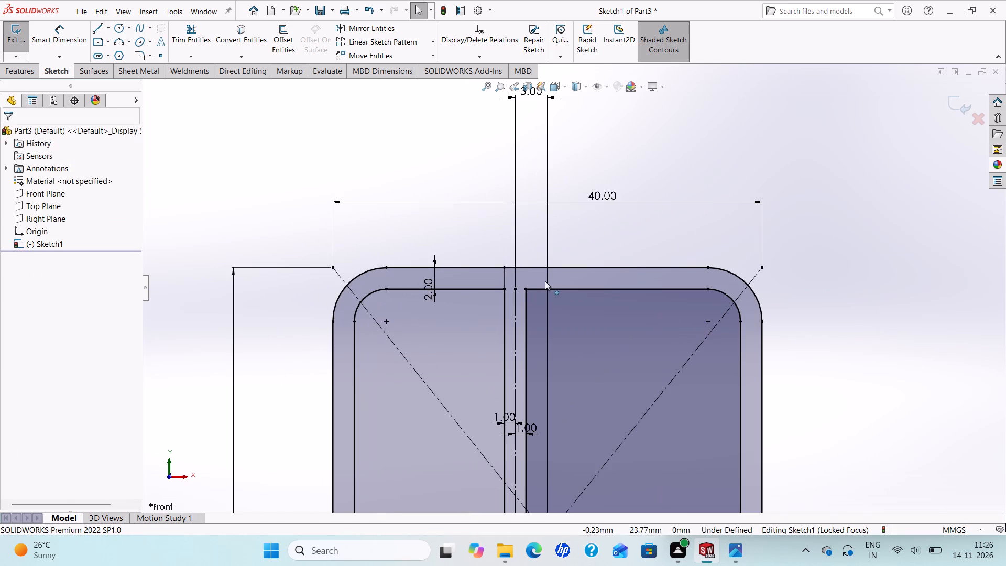
click(95, 31)
click(524, 288)
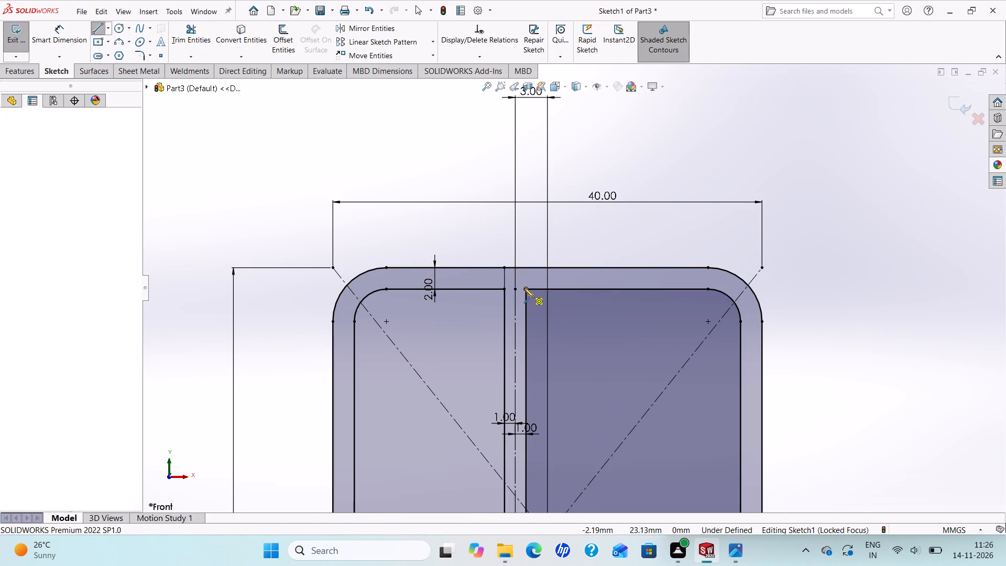
click(524, 269)
right_click(524, 269)
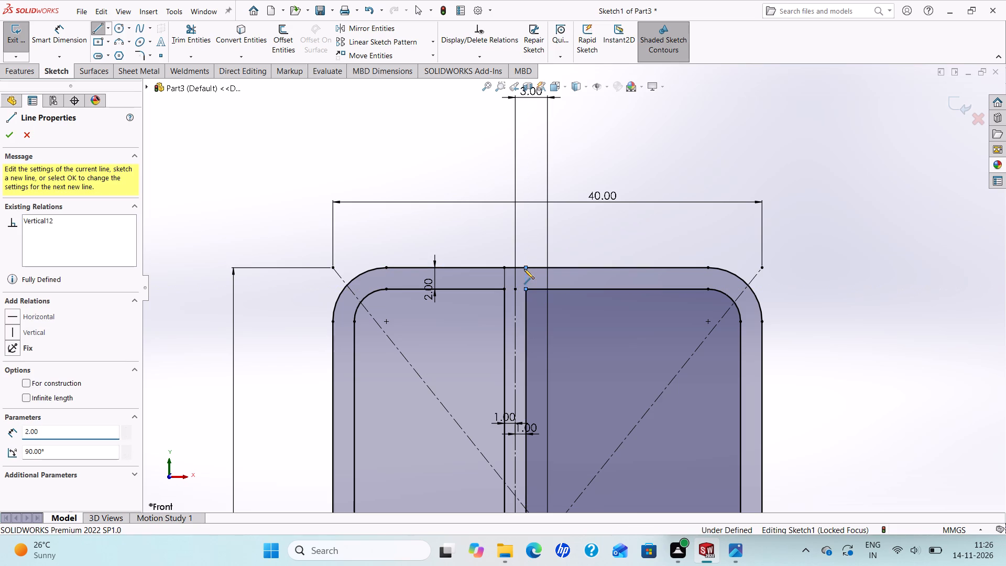
click(546, 281)
scroll(531, 313, up, 5)
scroll(604, 412, down, 4)
scroll(607, 397, up, 2)
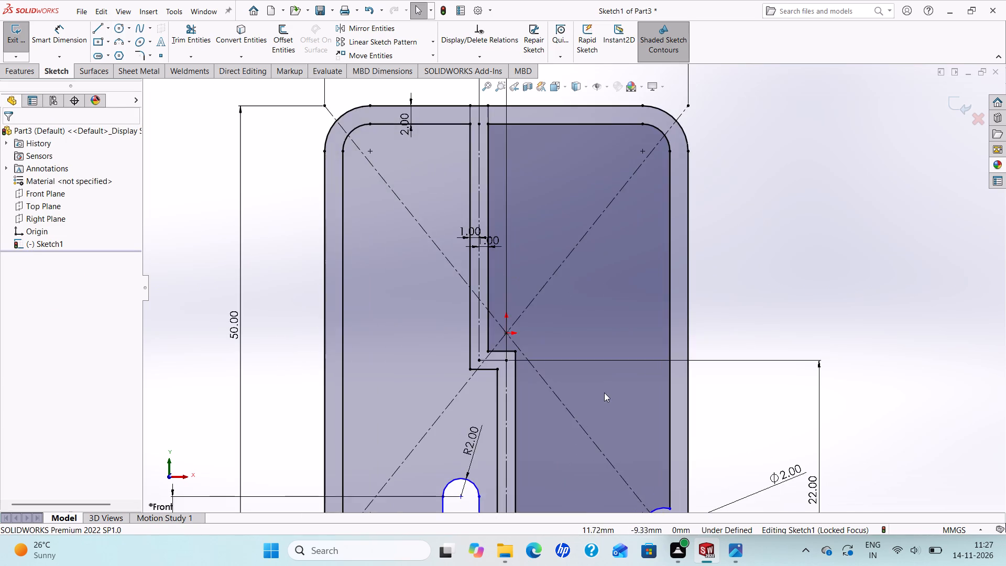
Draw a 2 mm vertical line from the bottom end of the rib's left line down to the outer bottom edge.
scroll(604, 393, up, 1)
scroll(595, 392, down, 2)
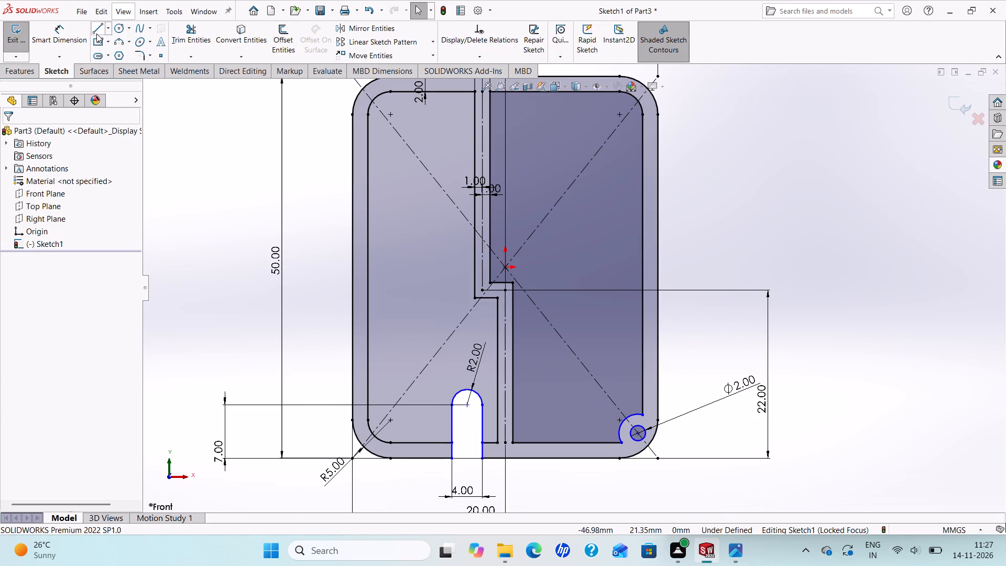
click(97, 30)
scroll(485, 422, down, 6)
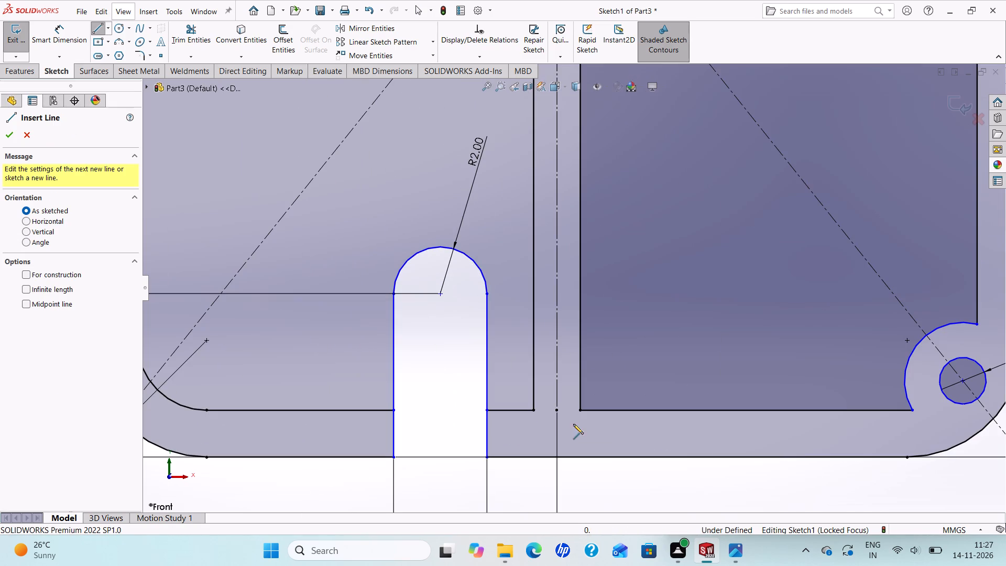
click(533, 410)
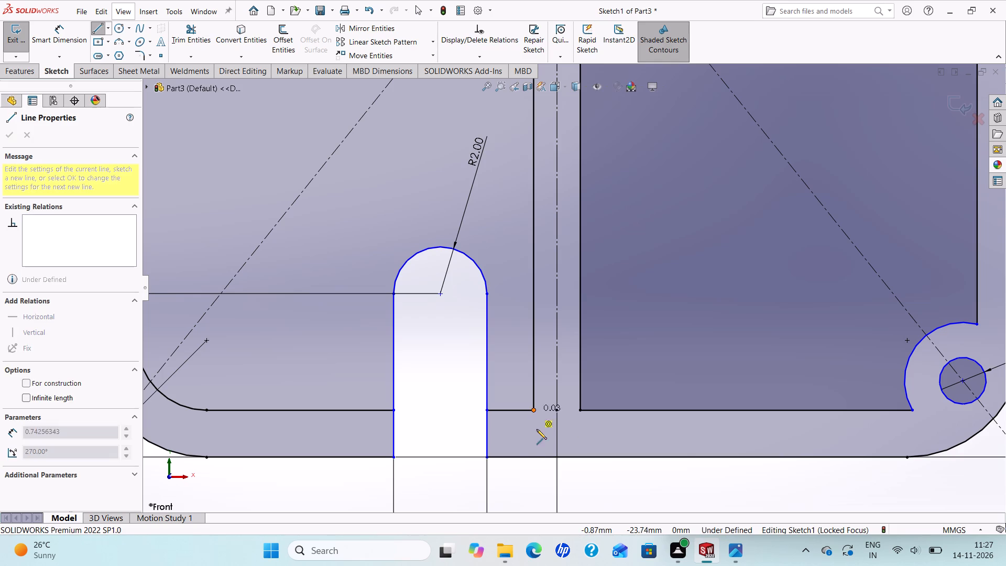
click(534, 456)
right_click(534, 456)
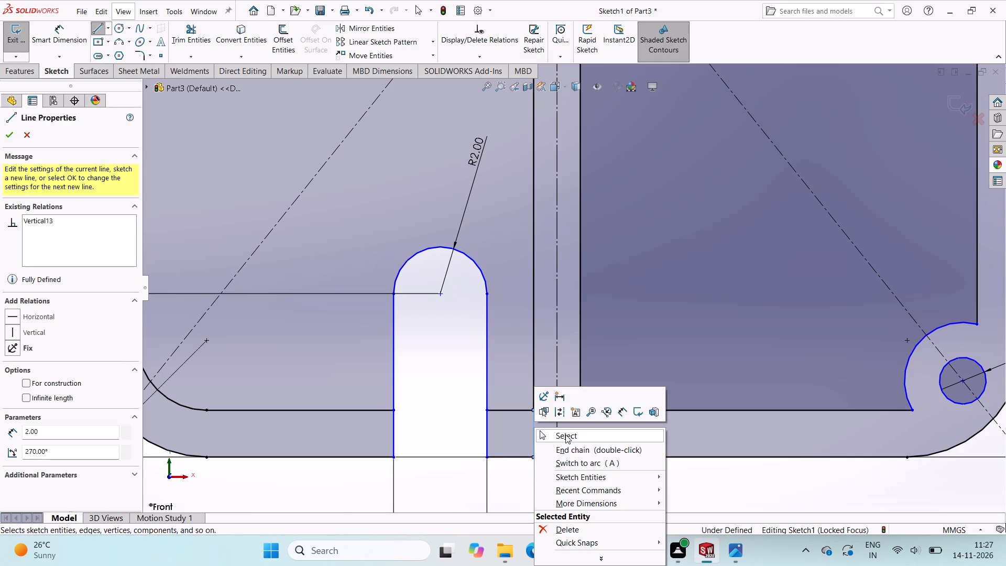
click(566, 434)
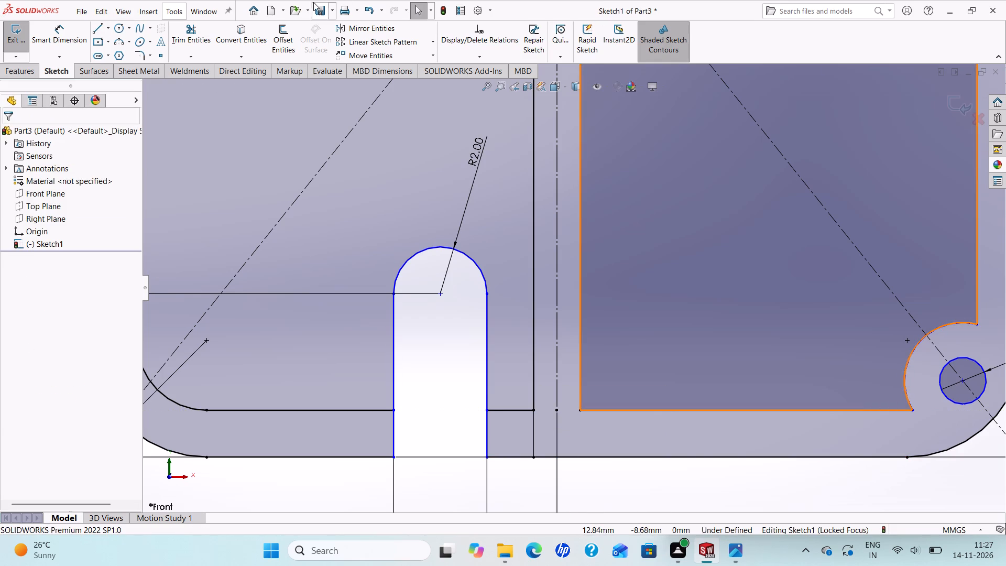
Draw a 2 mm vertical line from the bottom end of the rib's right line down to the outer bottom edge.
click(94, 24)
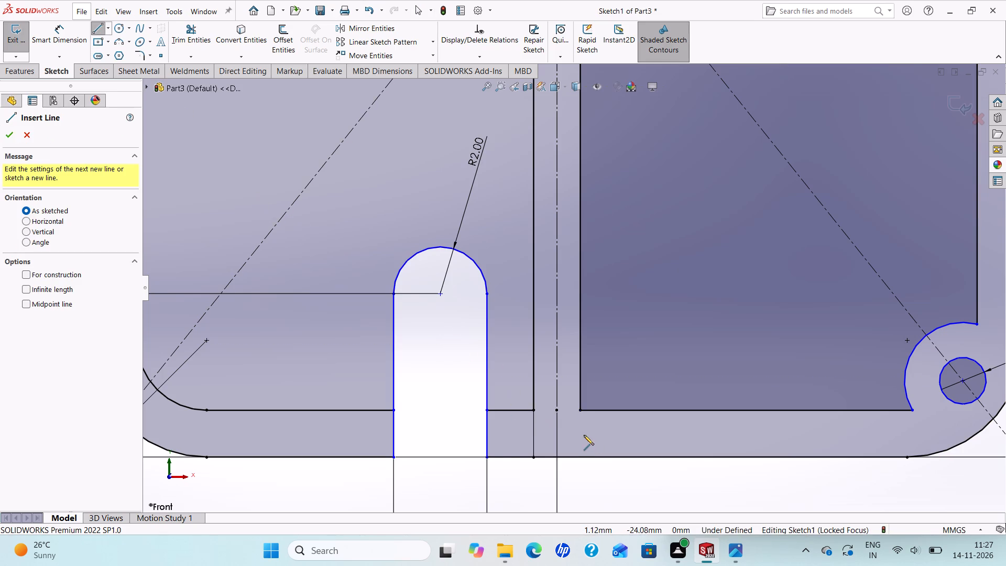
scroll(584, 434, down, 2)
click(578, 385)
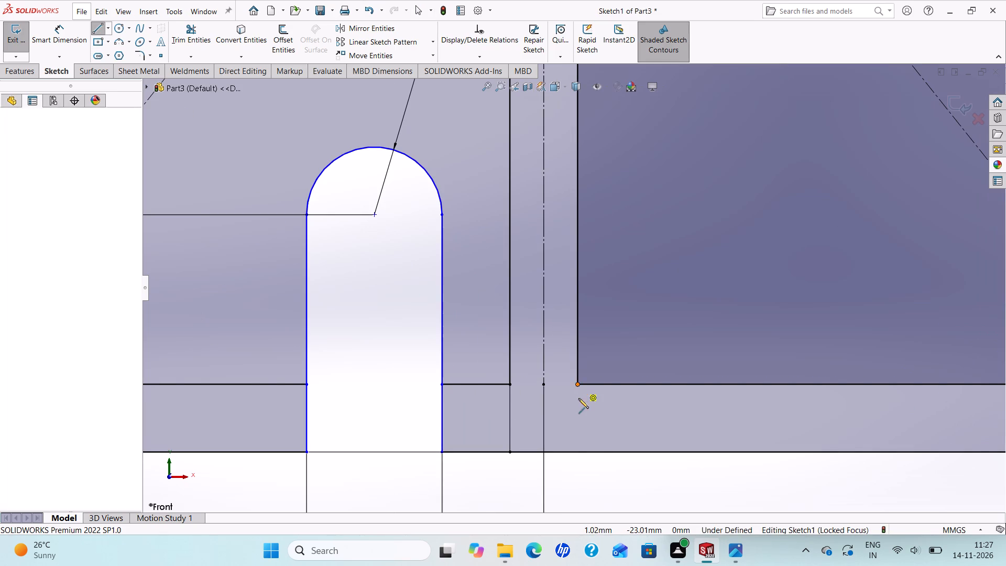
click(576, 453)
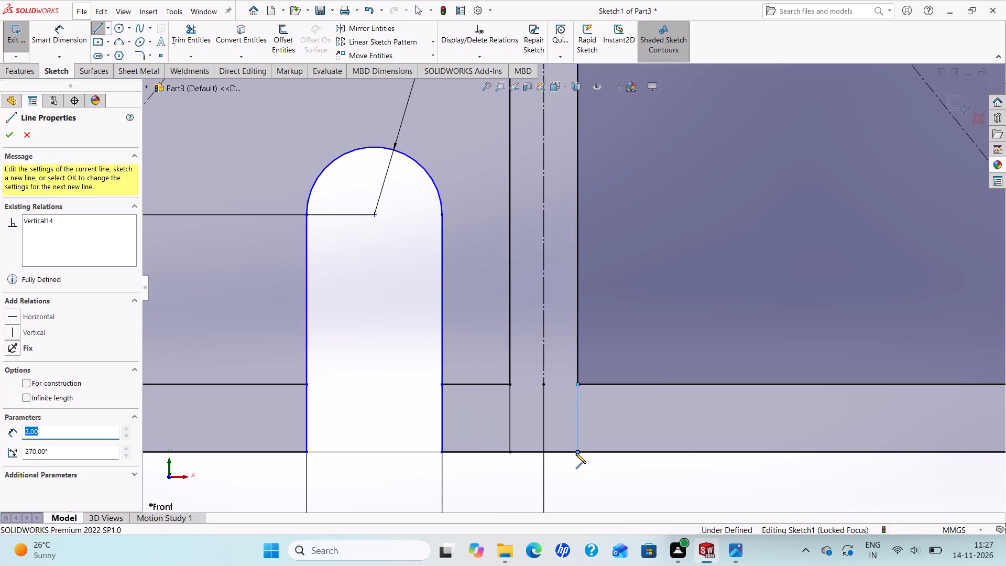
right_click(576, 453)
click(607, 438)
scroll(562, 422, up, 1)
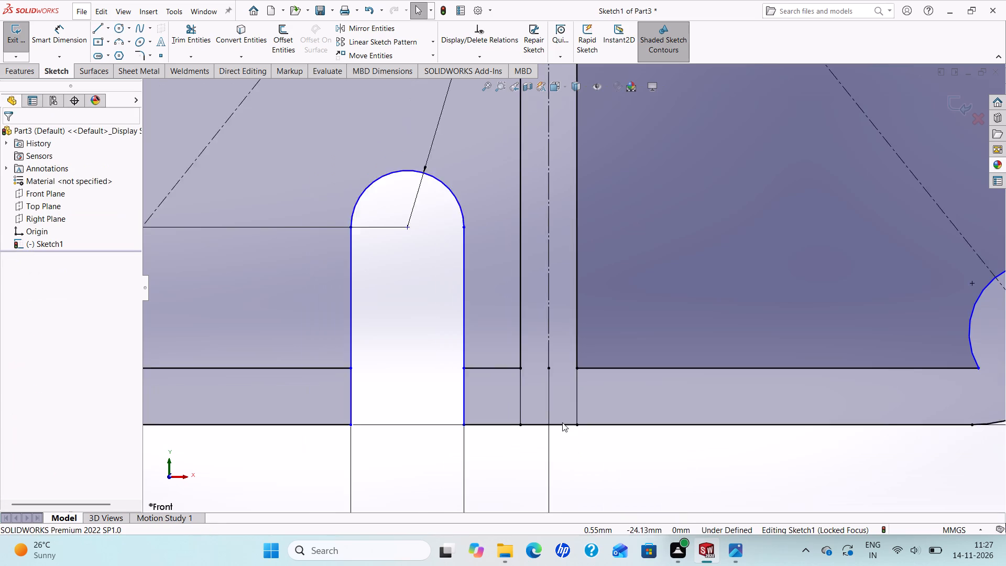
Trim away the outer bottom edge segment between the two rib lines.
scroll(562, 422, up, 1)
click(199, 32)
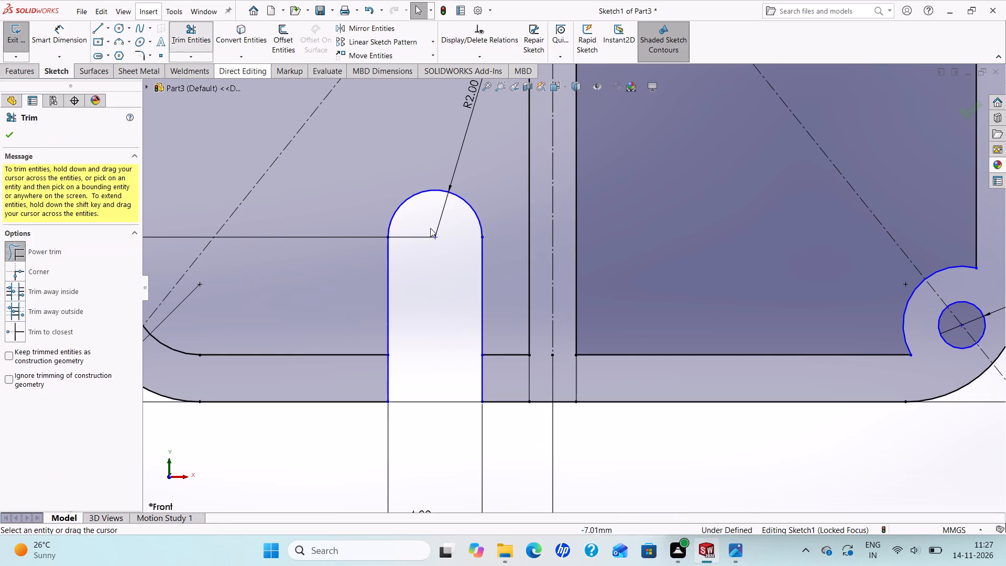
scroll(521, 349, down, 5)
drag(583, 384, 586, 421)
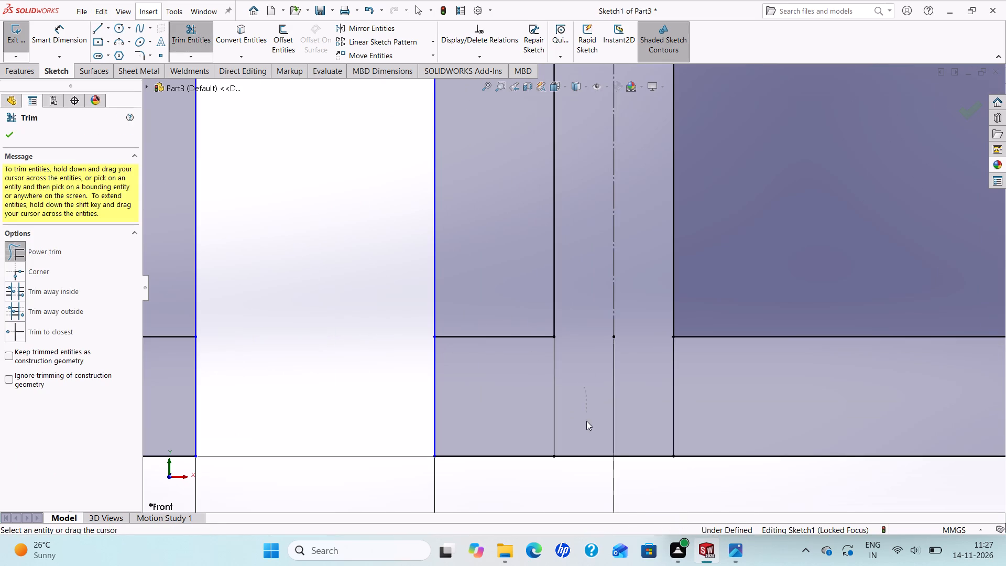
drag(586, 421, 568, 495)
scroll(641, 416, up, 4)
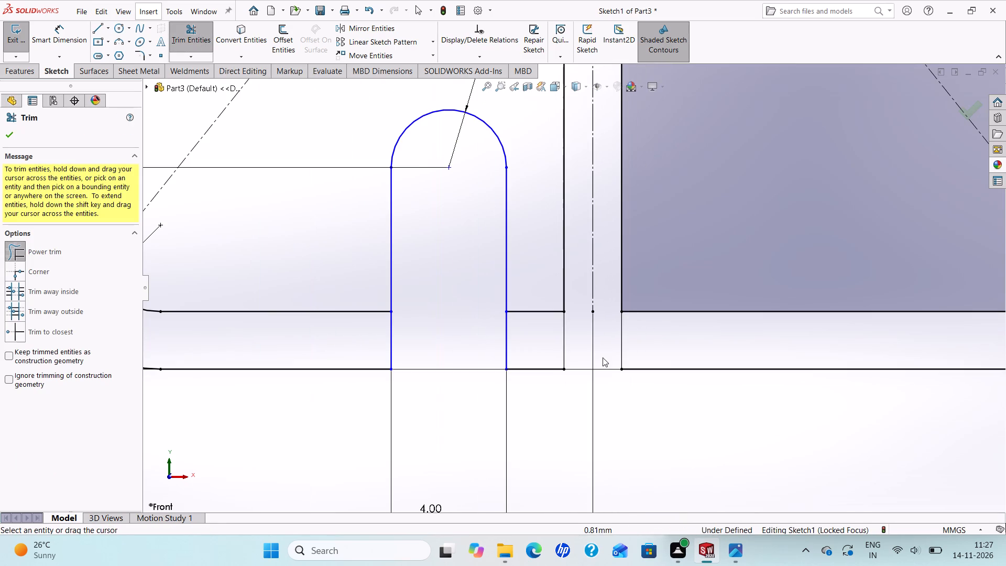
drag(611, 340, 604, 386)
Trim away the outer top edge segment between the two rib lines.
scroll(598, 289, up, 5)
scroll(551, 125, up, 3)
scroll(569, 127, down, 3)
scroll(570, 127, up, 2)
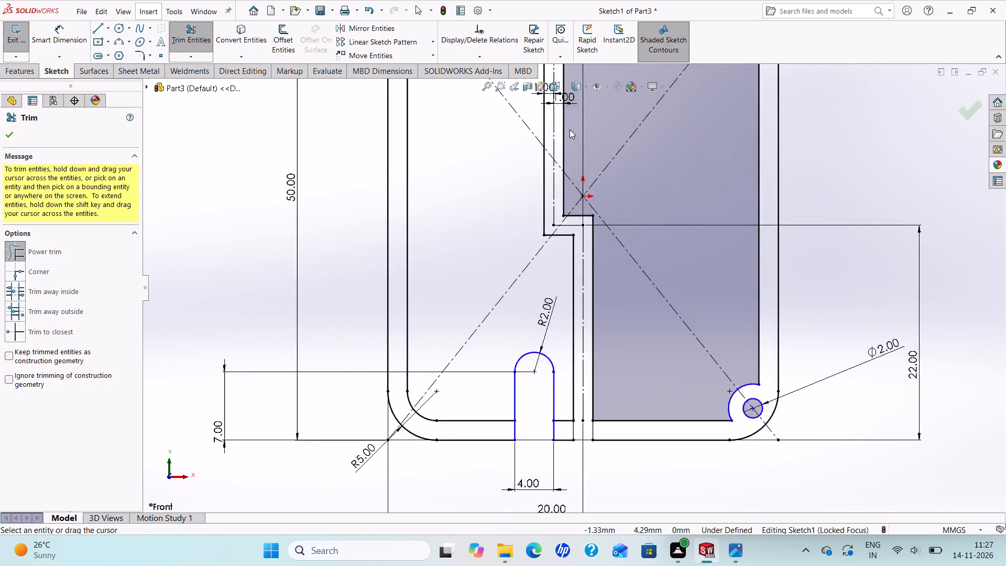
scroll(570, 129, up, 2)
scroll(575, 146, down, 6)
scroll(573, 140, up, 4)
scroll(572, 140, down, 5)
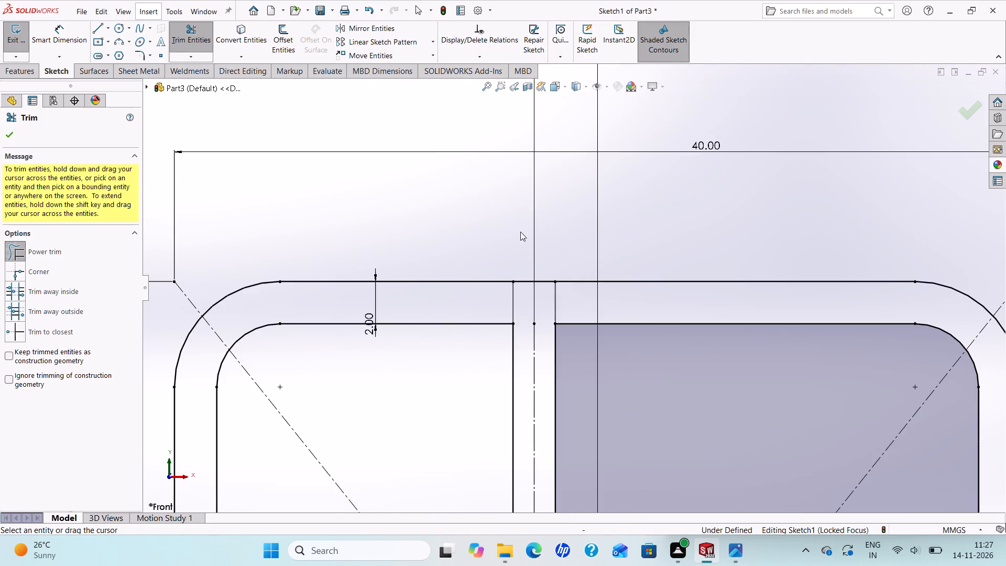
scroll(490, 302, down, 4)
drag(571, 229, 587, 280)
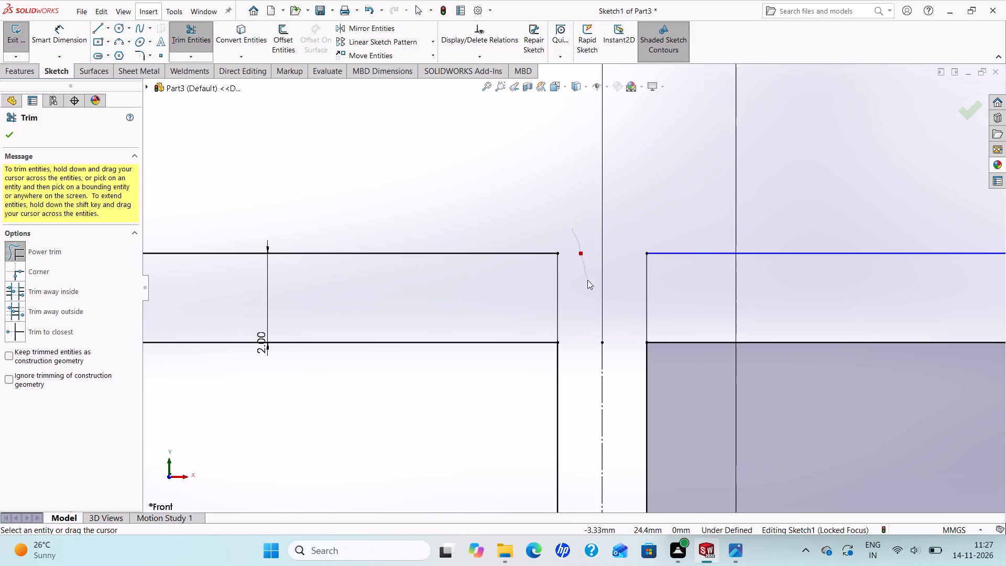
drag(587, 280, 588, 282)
Examine the trimmed profile from the top wall down to the bottom wall and end trimming.
scroll(585, 281, up, 9)
scroll(585, 356, up, 3)
scroll(585, 362, down, 1)
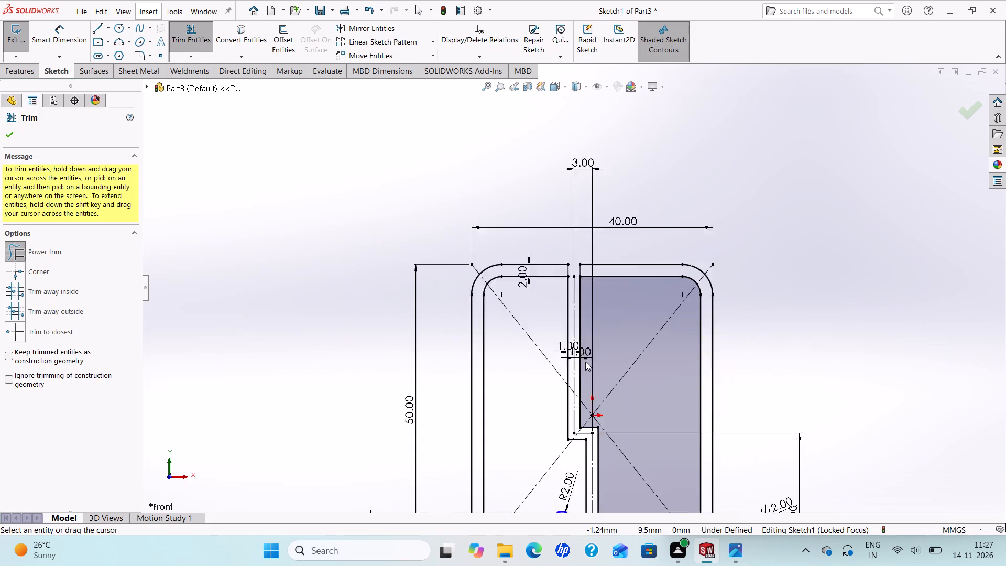
scroll(585, 362, down, 3)
scroll(584, 345, up, 5)
scroll(609, 468, down, 3)
scroll(633, 342, down, 1)
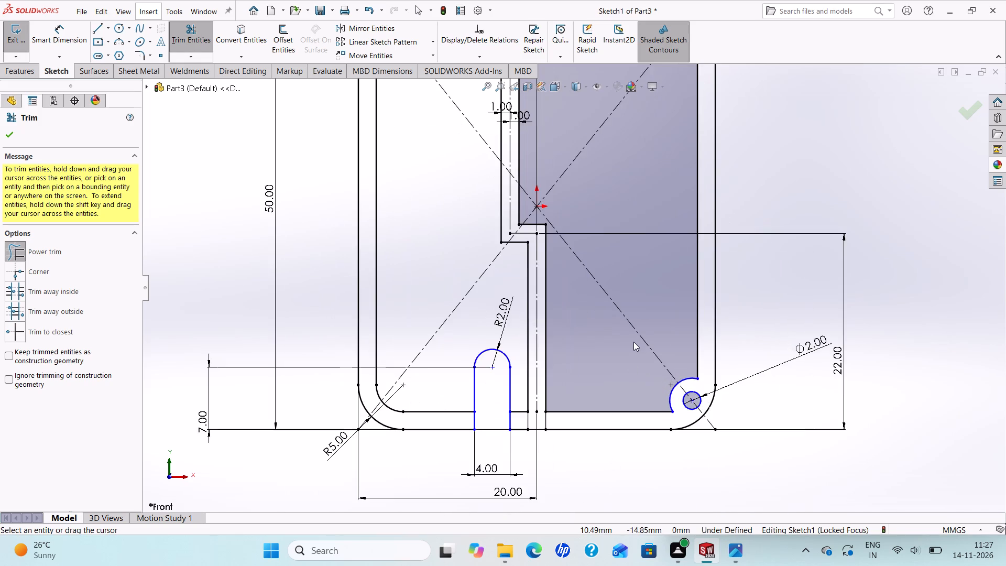
scroll(633, 342, up, 1)
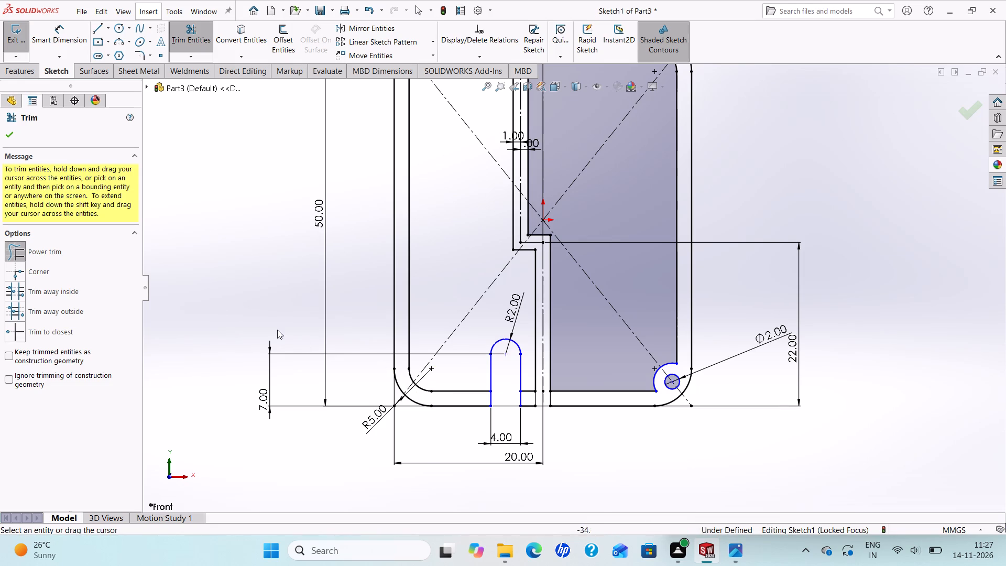
click(9, 134)
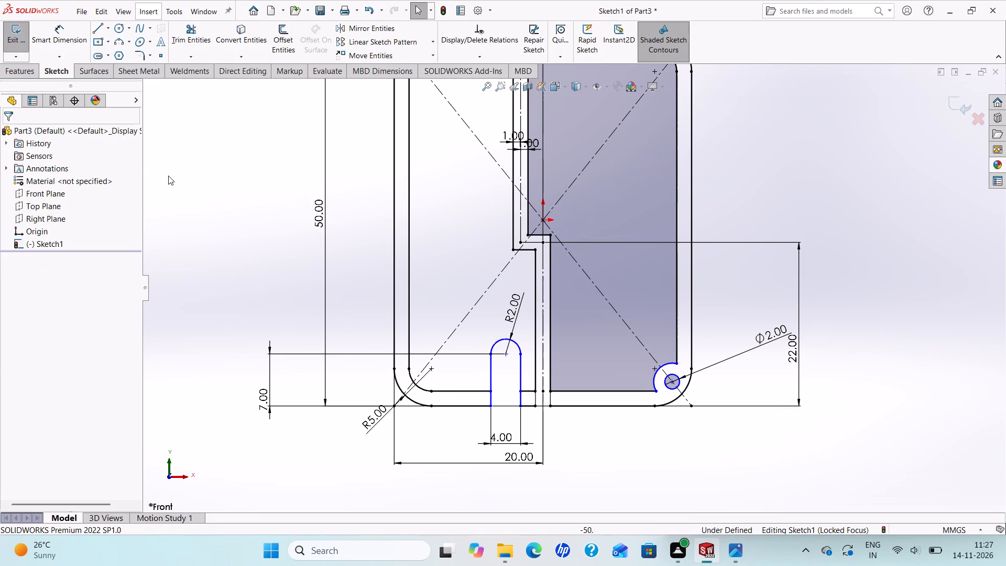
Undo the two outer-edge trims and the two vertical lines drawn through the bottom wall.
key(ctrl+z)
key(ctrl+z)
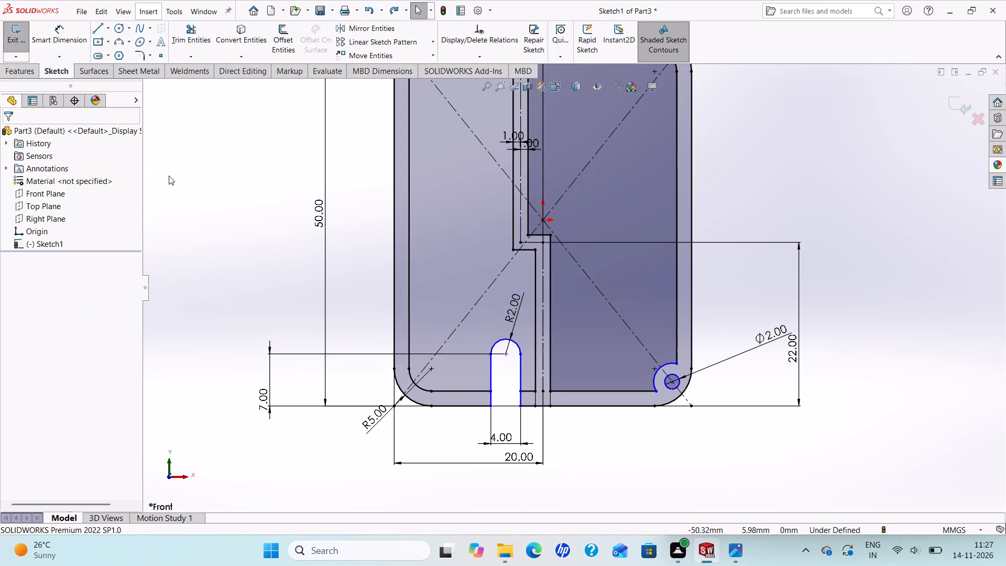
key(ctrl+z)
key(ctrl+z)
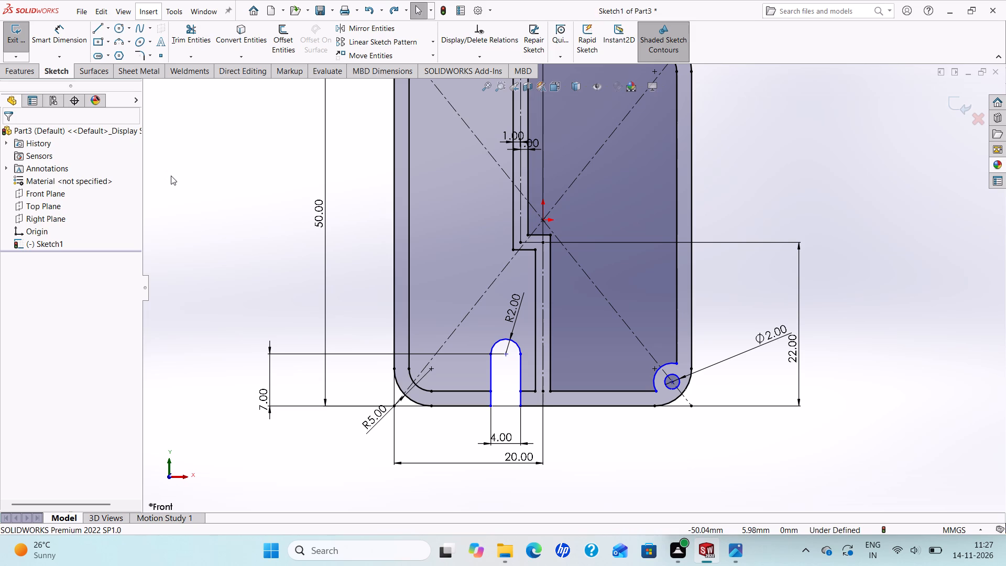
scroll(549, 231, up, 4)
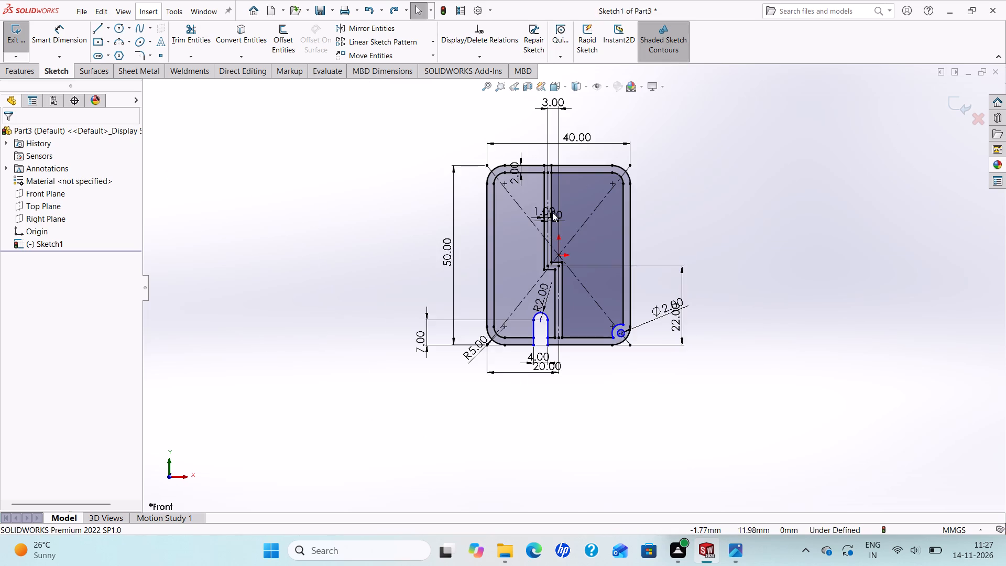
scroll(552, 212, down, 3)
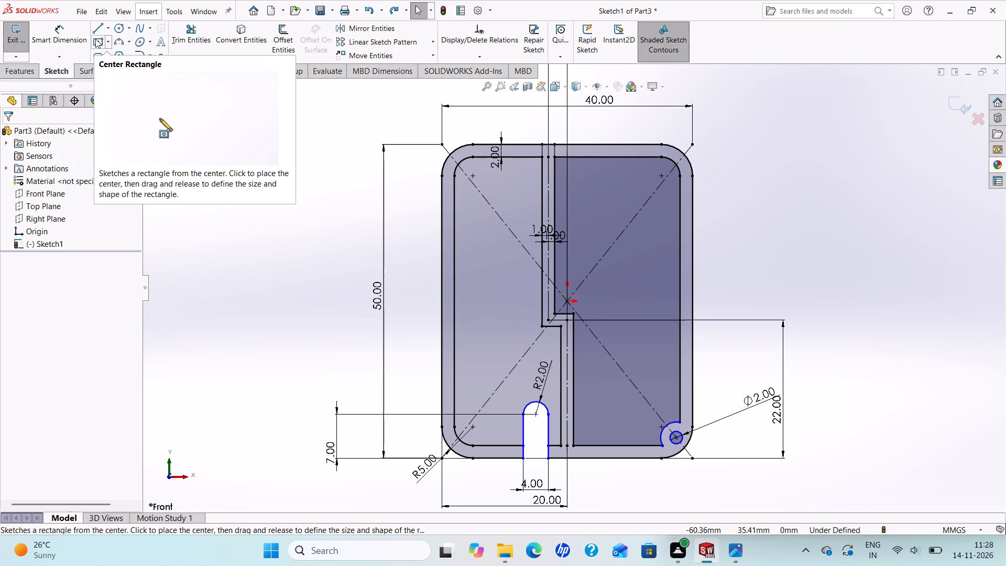
After checking the drawing in Photos, trim away the two short vertical rib extension lines inside the top wall.
click(739, 547)
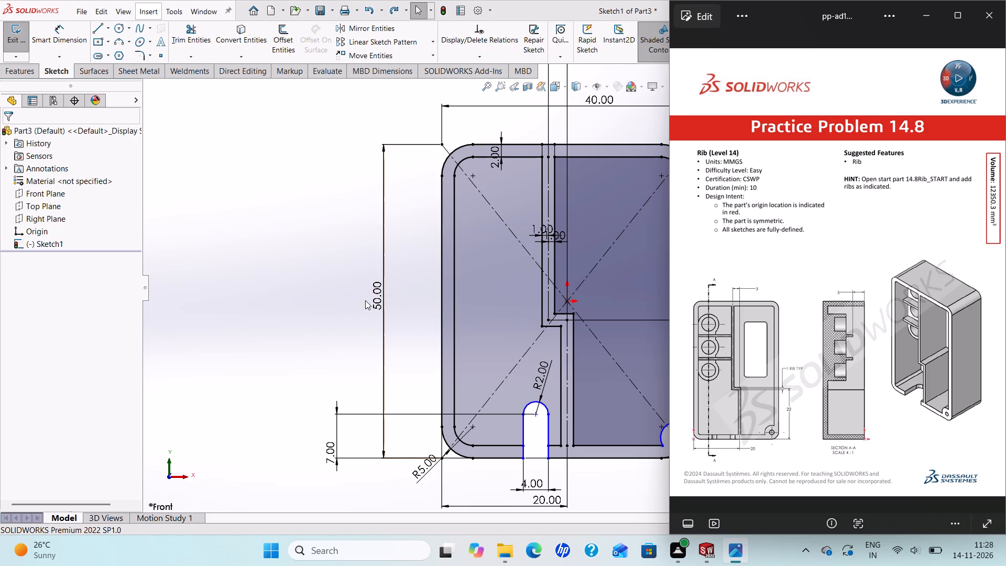
click(329, 271)
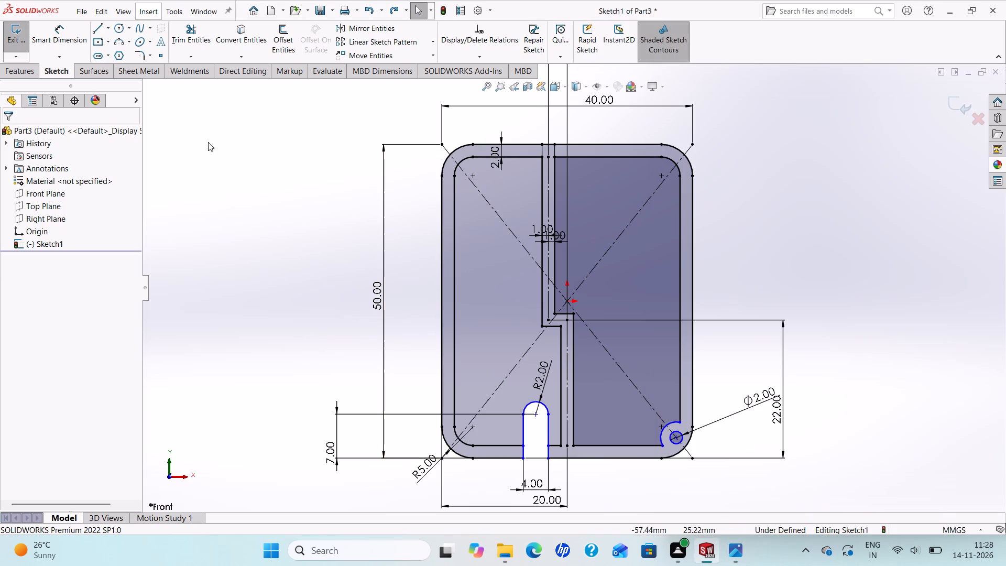
click(200, 43)
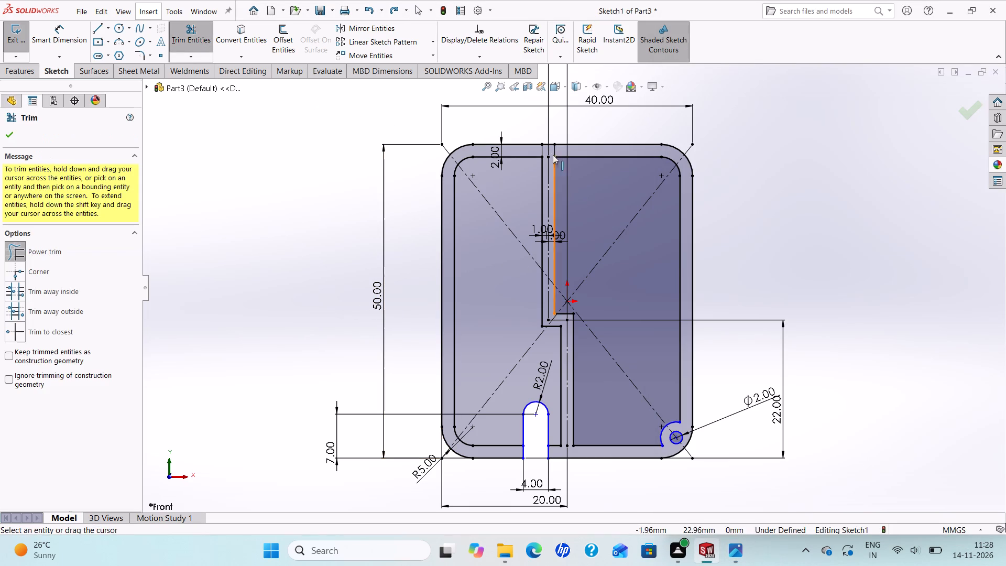
scroll(549, 153, down, 8)
drag(534, 220, 546, 220)
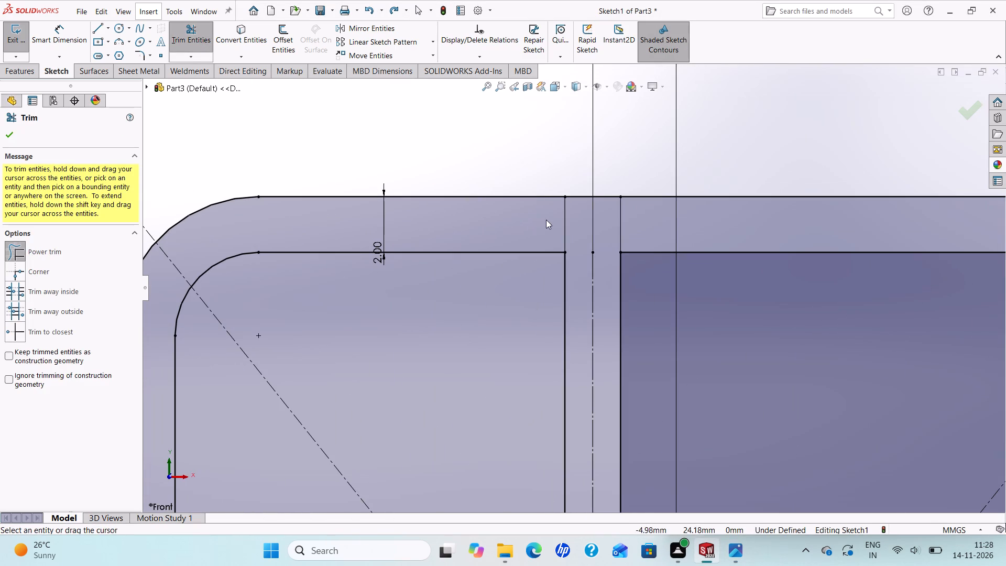
drag(546, 220, 573, 226)
drag(648, 204, 613, 223)
scroll(614, 227, up, 5)
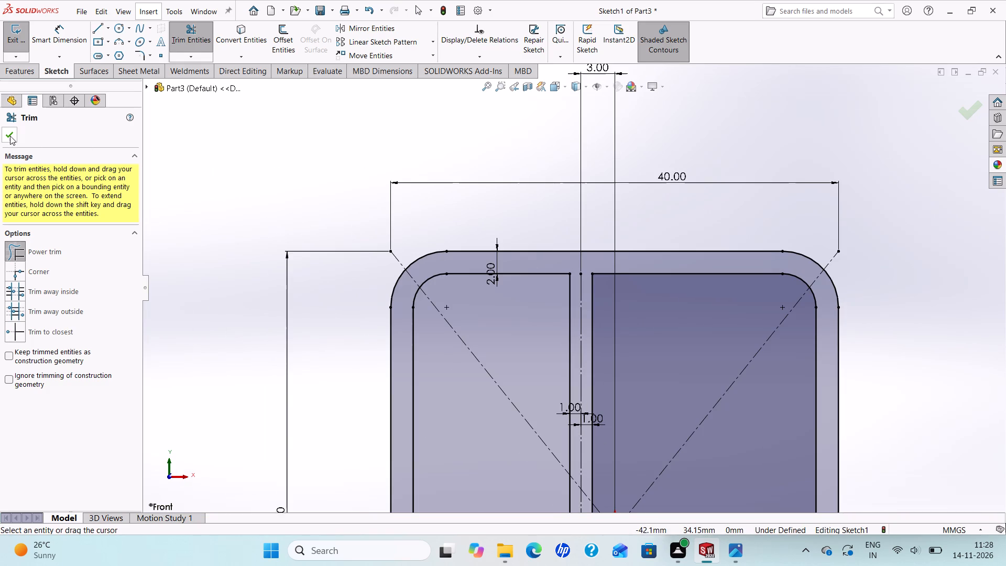
click(10, 136)
Examine the sketch profile and compare it with the Practice Problem 14.8 drawing in Photos.
scroll(456, 434, up, 2)
scroll(498, 410, down, 2)
scroll(505, 412, up, 1)
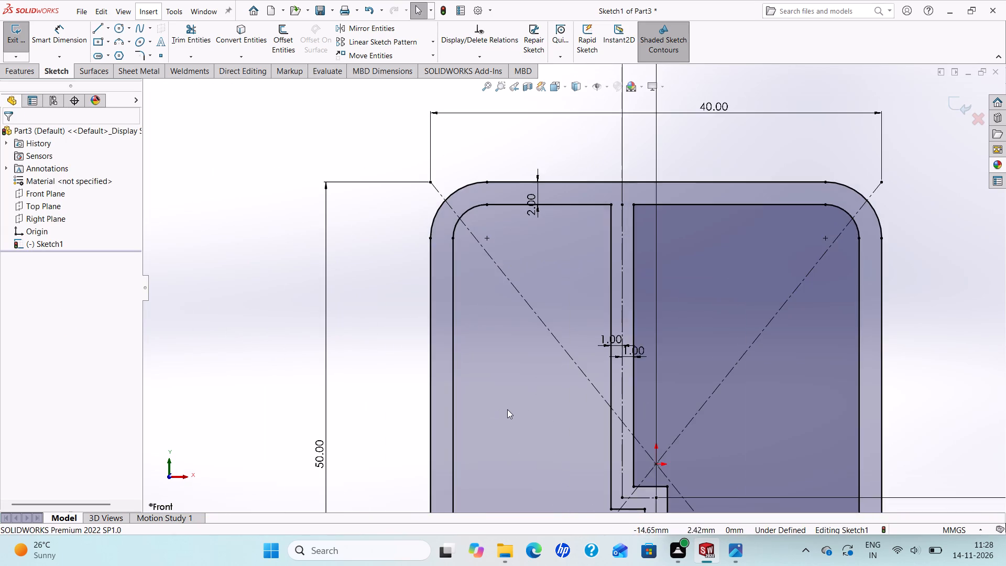
scroll(507, 409, up, 2)
scroll(649, 439, down, 3)
scroll(649, 437, up, 4)
scroll(647, 431, down, 2)
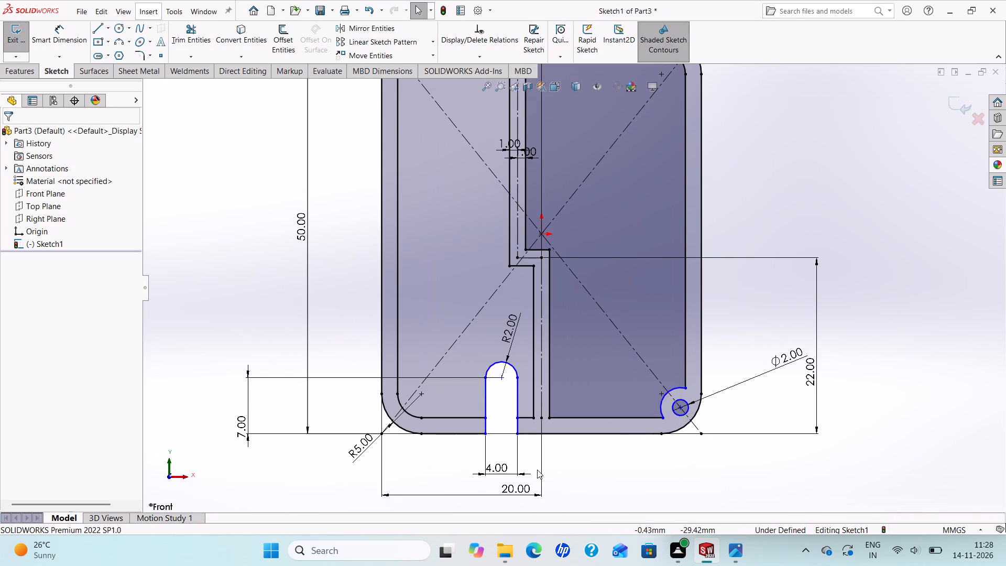
click(741, 547)
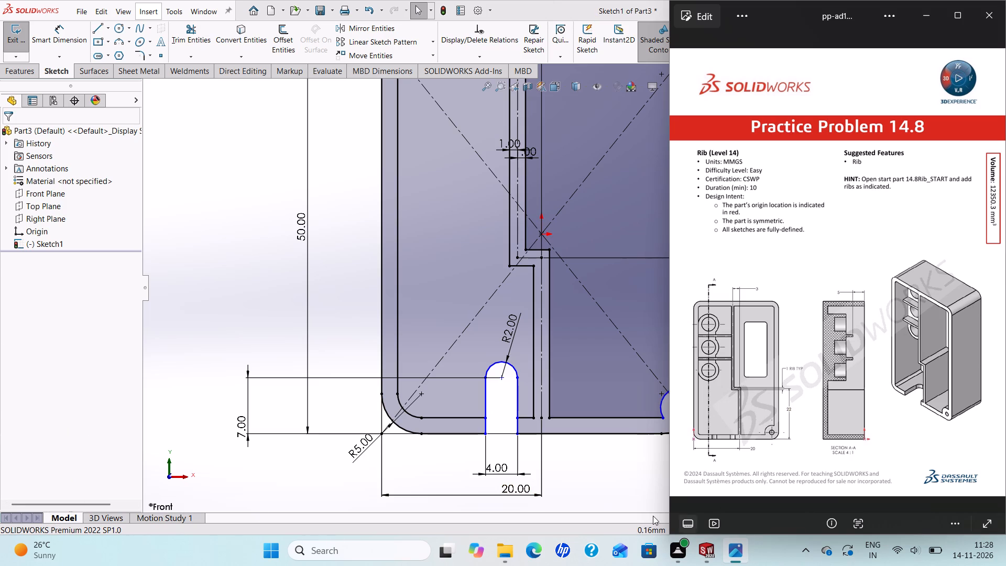
scroll(803, 397, up, 1)
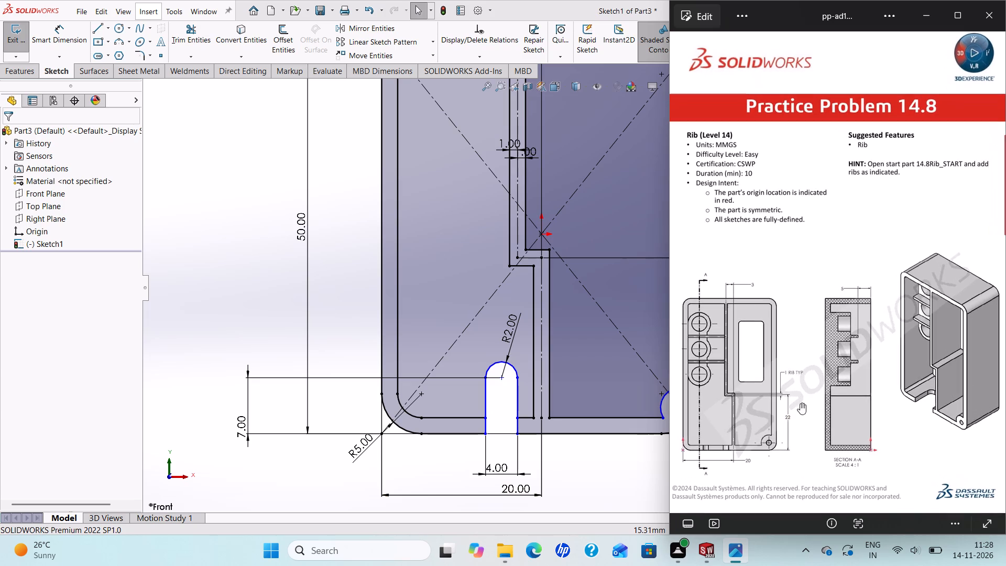
scroll(756, 442, down, 2)
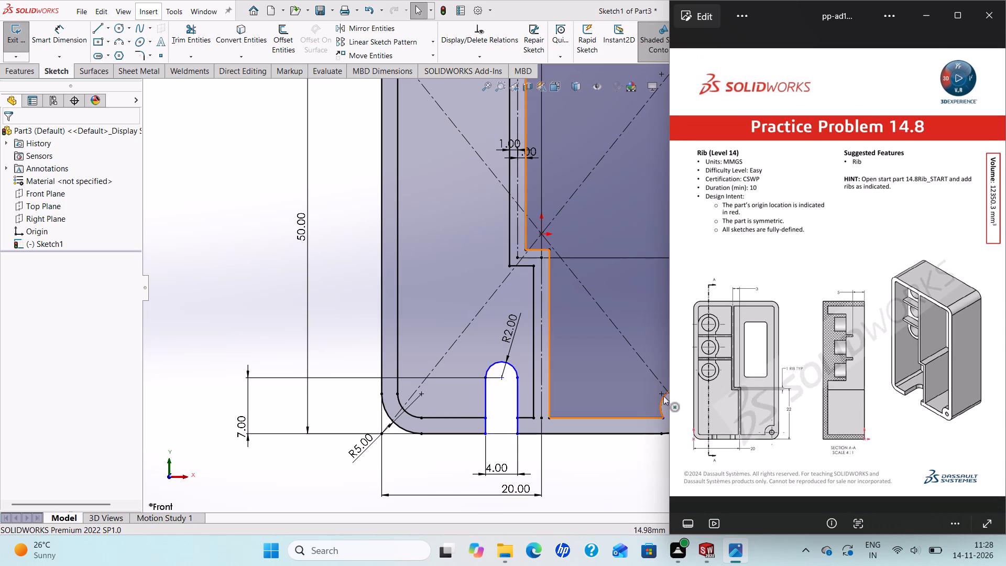
scroll(485, 230, up, 1)
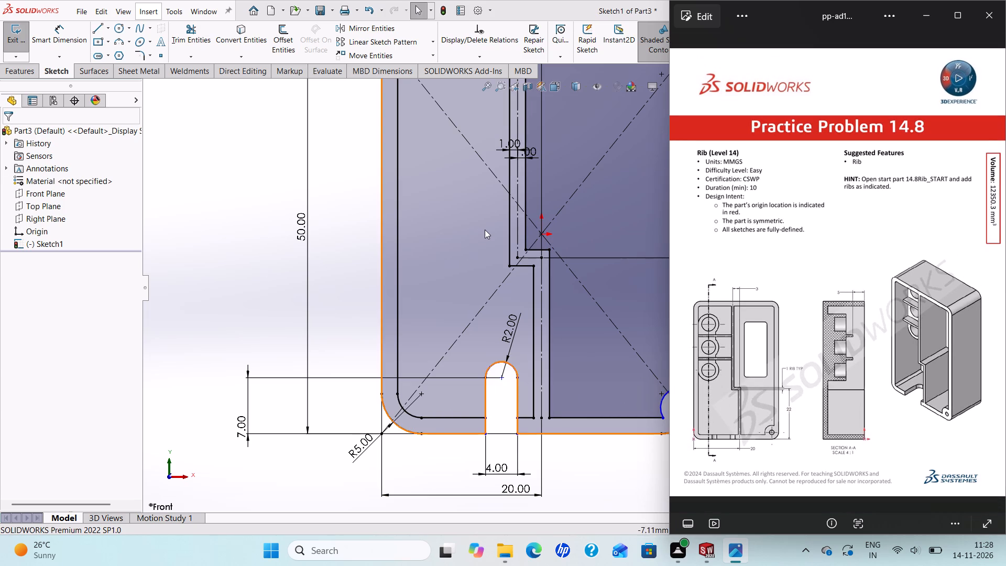
Examine the whole profile sketch and compare it with the Practice Problem 14.8 drawing.
scroll(485, 230, up, 1)
scroll(565, 192, down, 2)
scroll(560, 214, up, 3)
scroll(654, 271, down, 1)
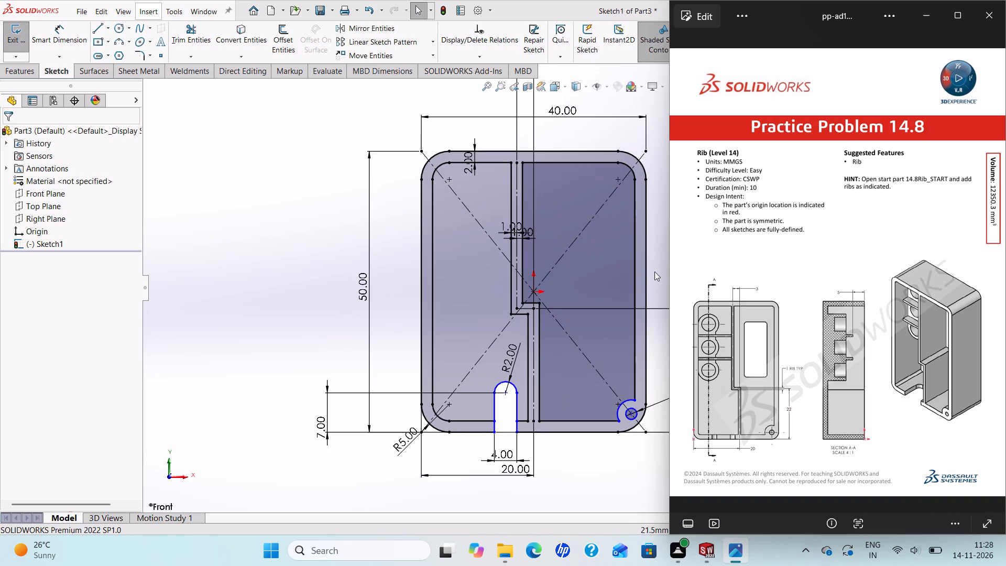
scroll(652, 271, up, 1)
scroll(664, 323, down, 2)
scroll(655, 321, up, 2)
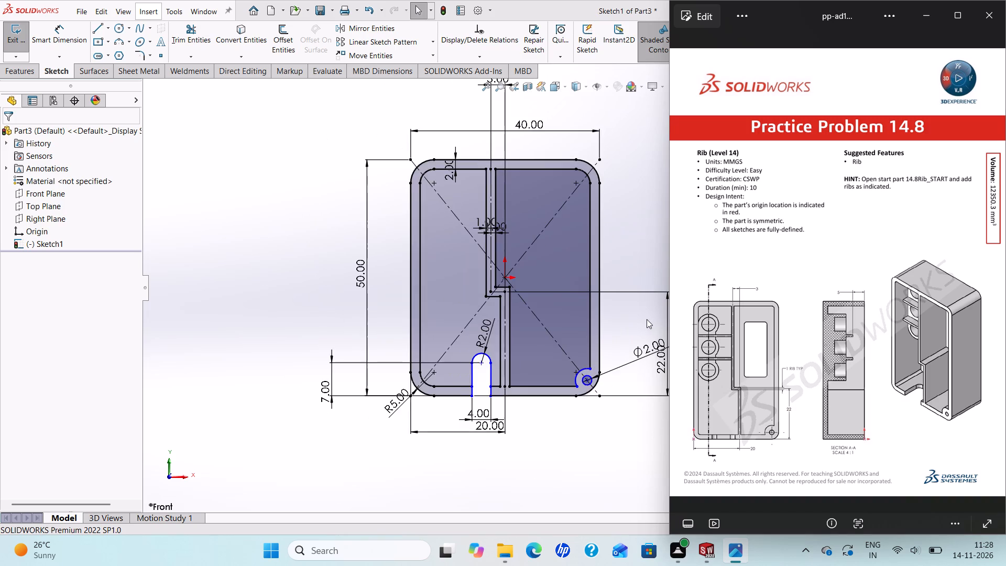
scroll(645, 319, down, 1)
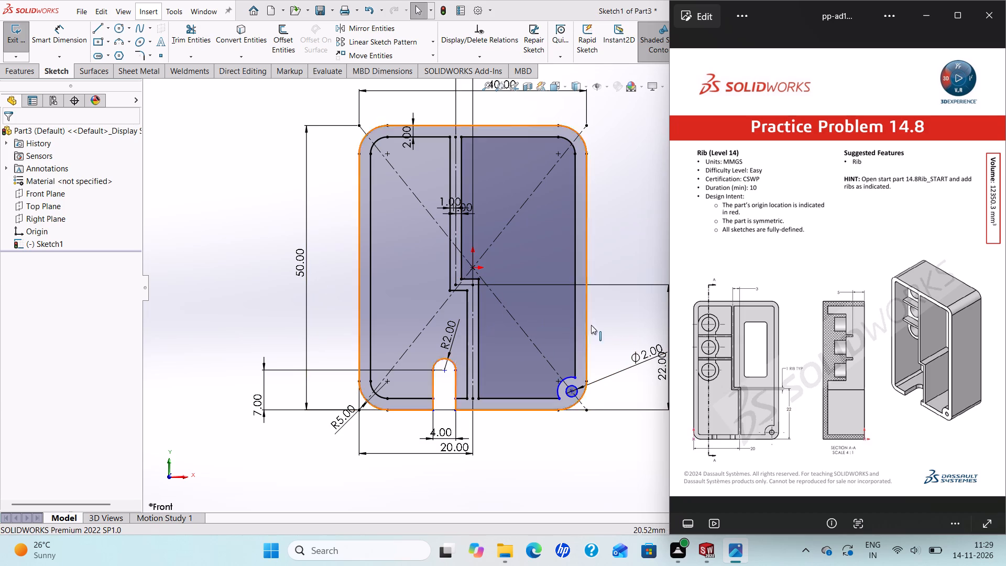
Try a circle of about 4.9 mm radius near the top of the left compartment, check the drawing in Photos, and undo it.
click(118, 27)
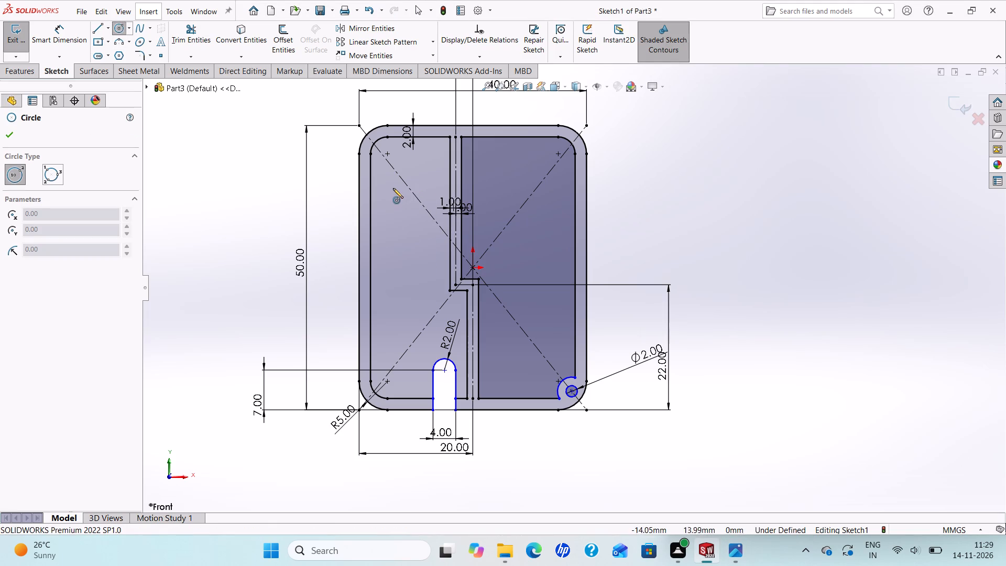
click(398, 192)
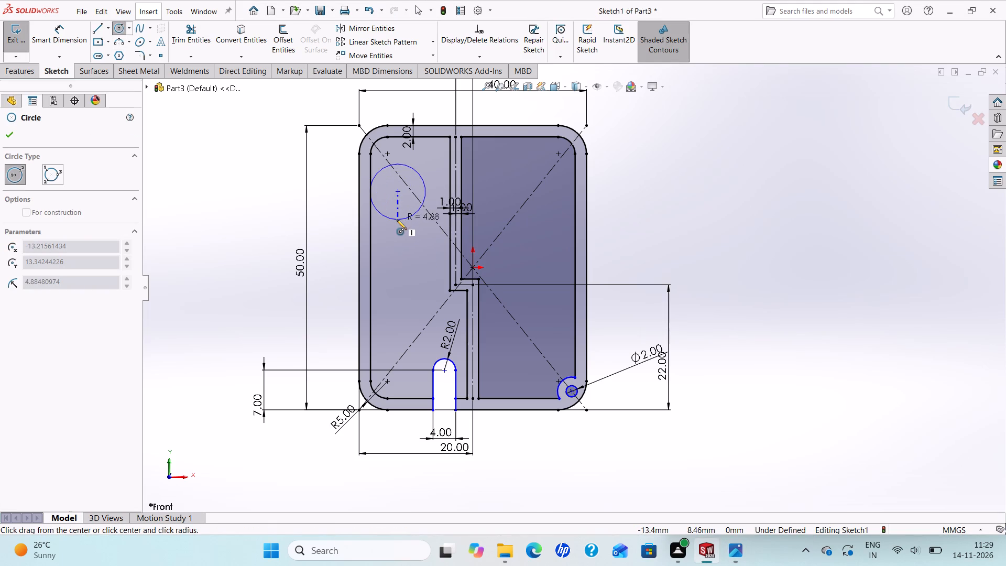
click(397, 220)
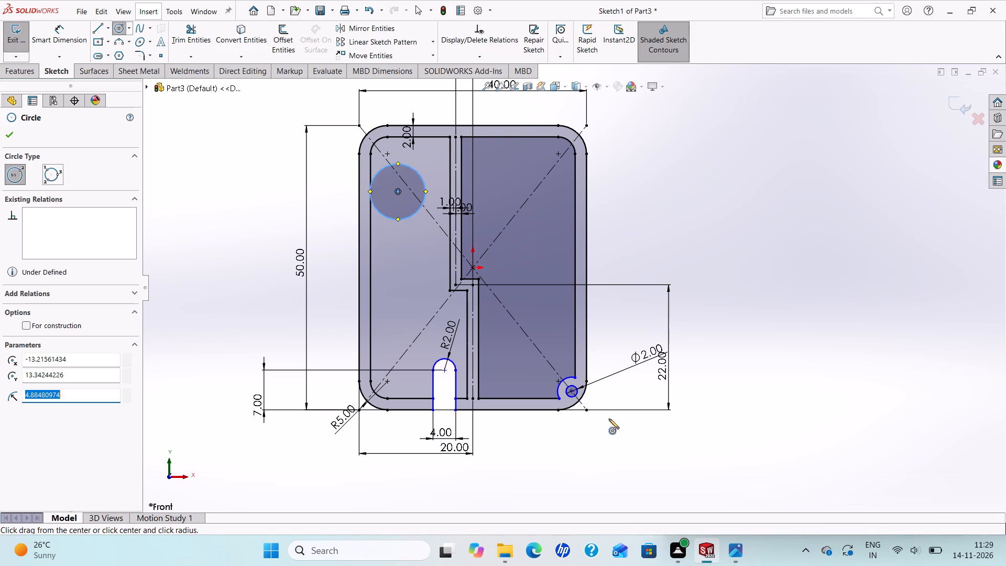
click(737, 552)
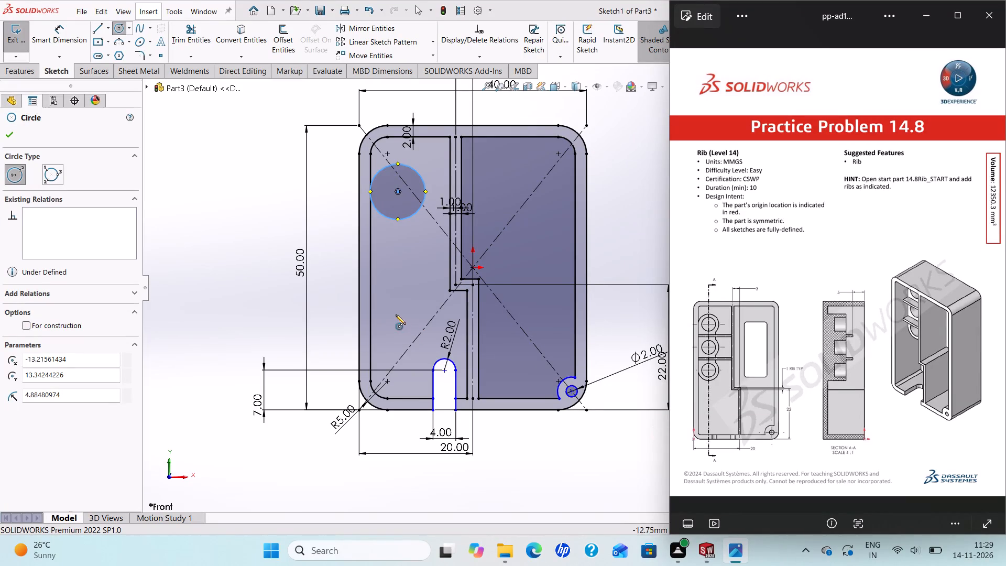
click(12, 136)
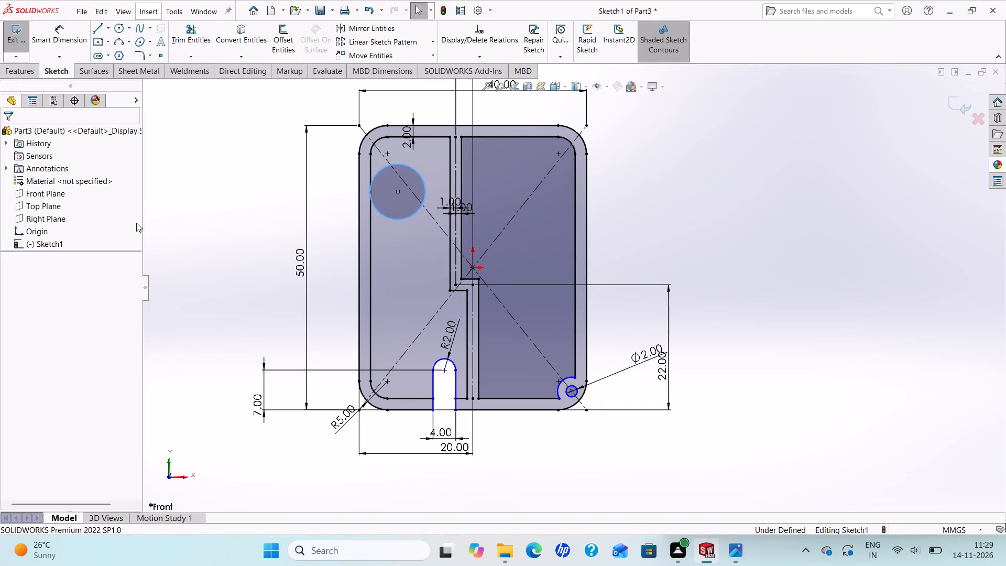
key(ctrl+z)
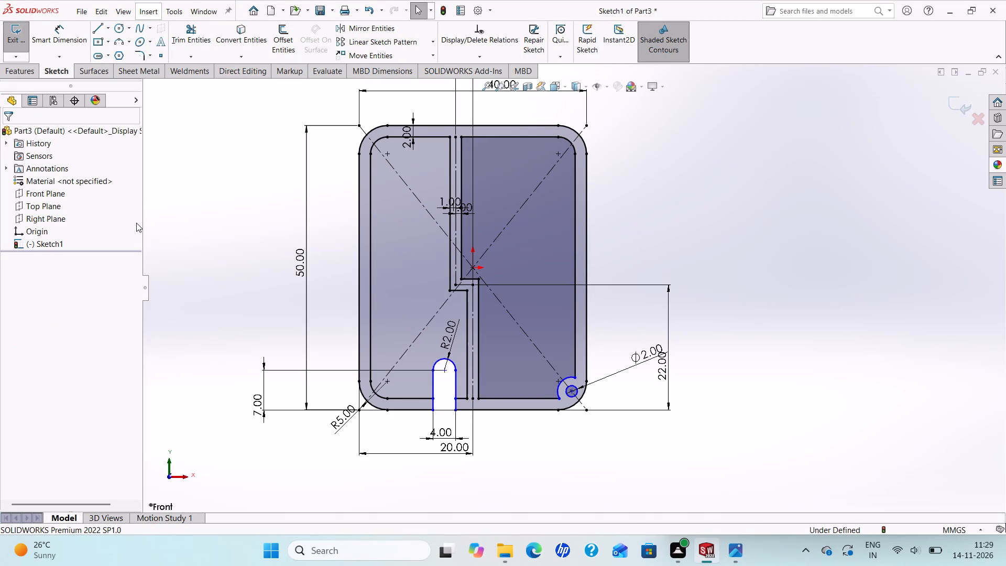
Sketch two concentric circles of about 2.9 mm and 6.2 mm radius near the top of the left compartment.
click(120, 28)
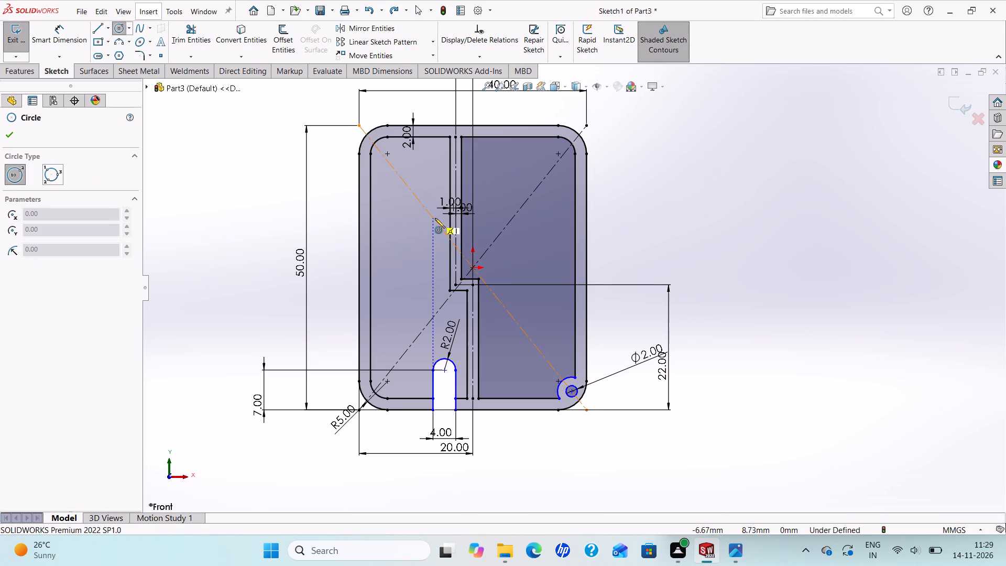
click(404, 193)
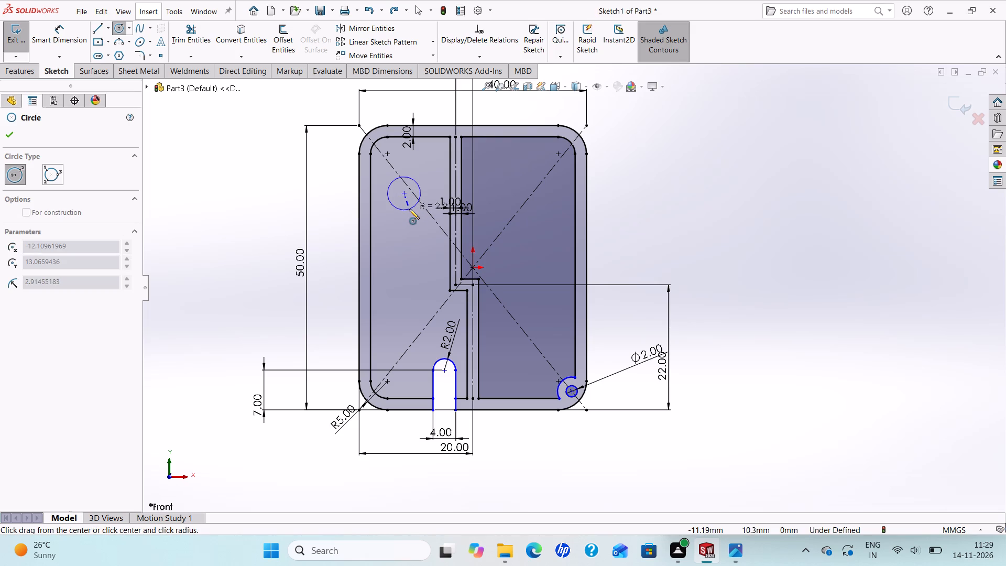
click(409, 209)
click(403, 195)
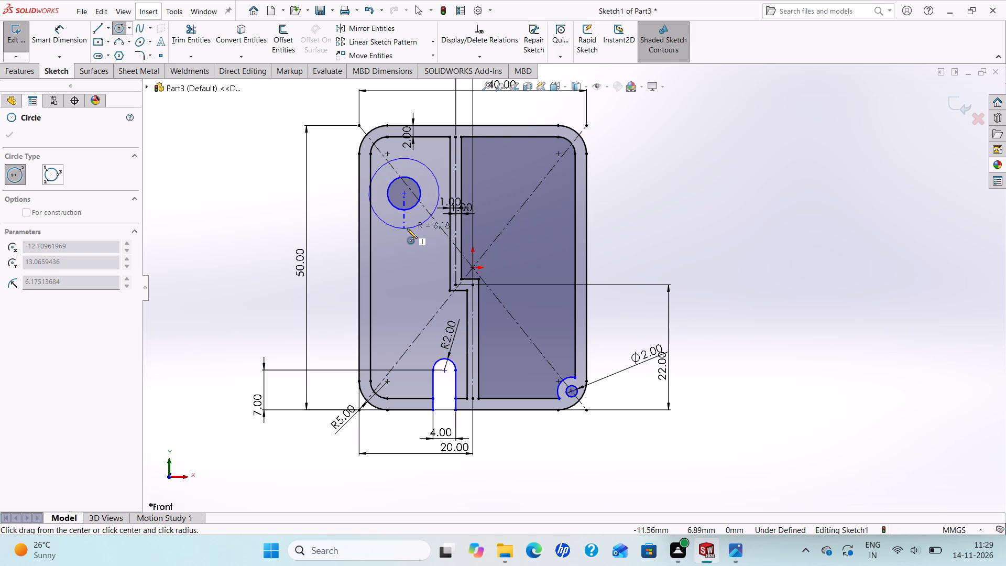
click(407, 228)
right_click(407, 228)
click(438, 237)
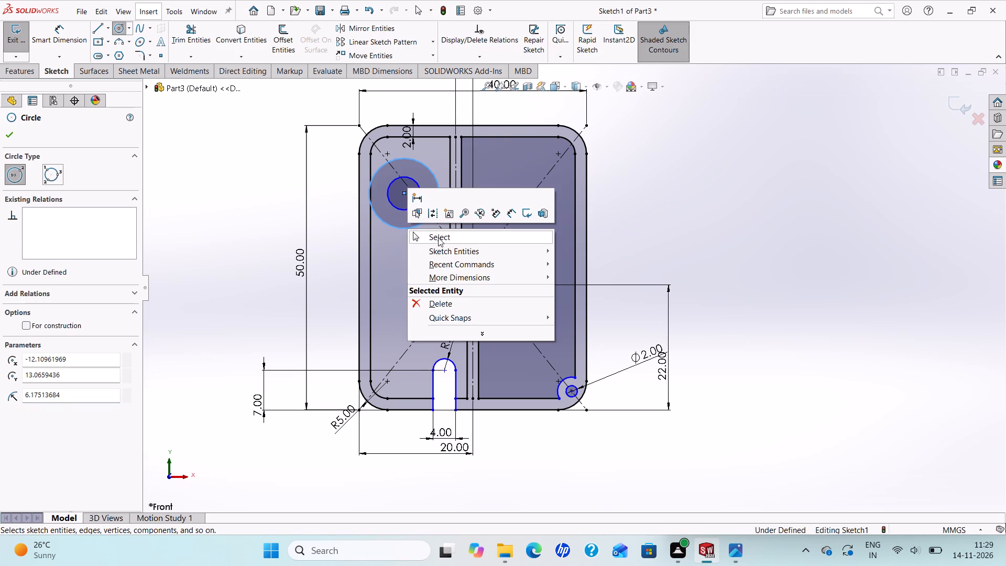
Dimension the concentric circles with a 5 mm diameter for the inner one and 12 mm for the outer one.
scroll(435, 212, up, 2)
scroll(502, 216, down, 2)
scroll(501, 216, up, 2)
scroll(588, 244, down, 1)
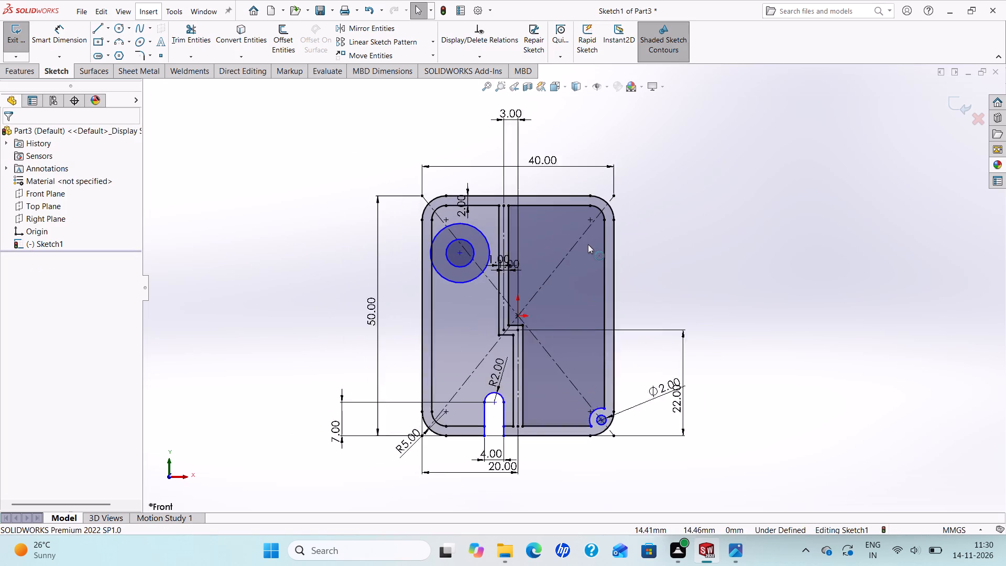
scroll(588, 244, down, 1)
scroll(583, 245, up, 1)
click(70, 35)
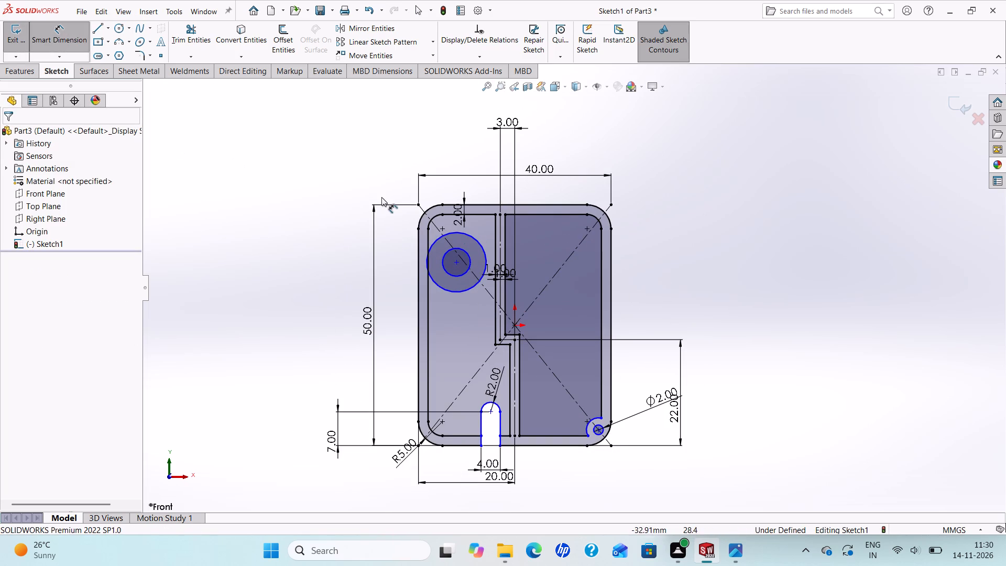
click(444, 254)
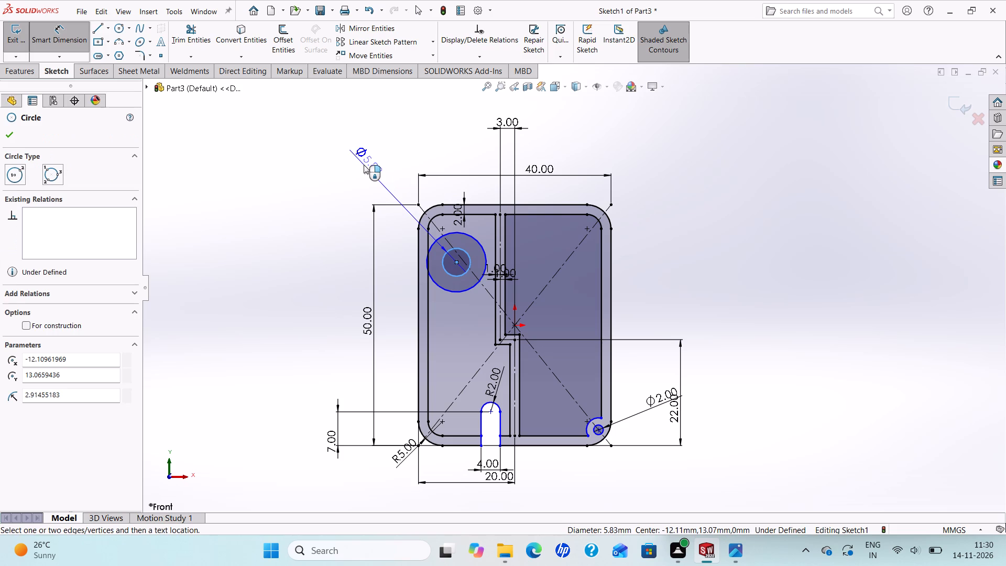
click(364, 165)
key(5)
key(Return)
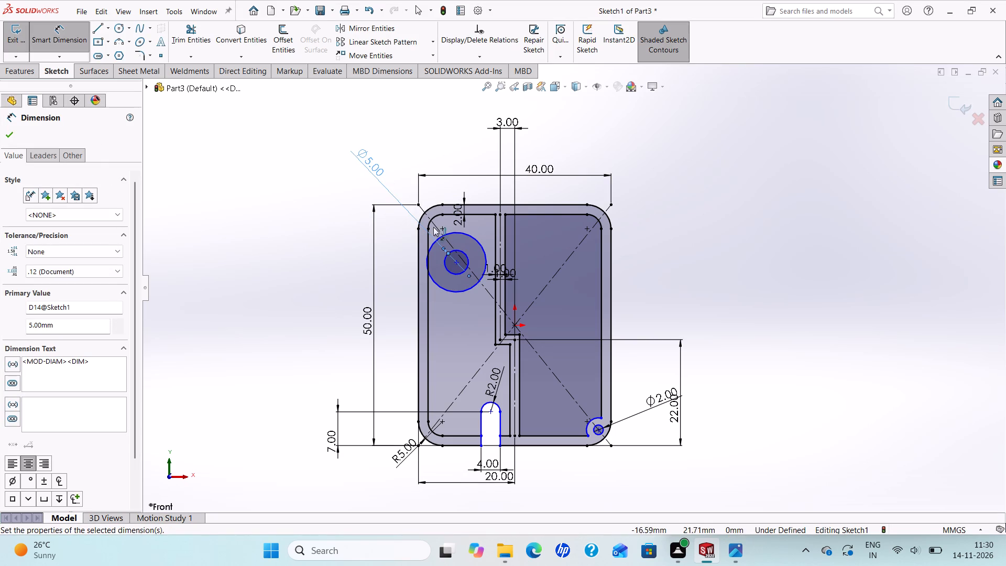
click(449, 235)
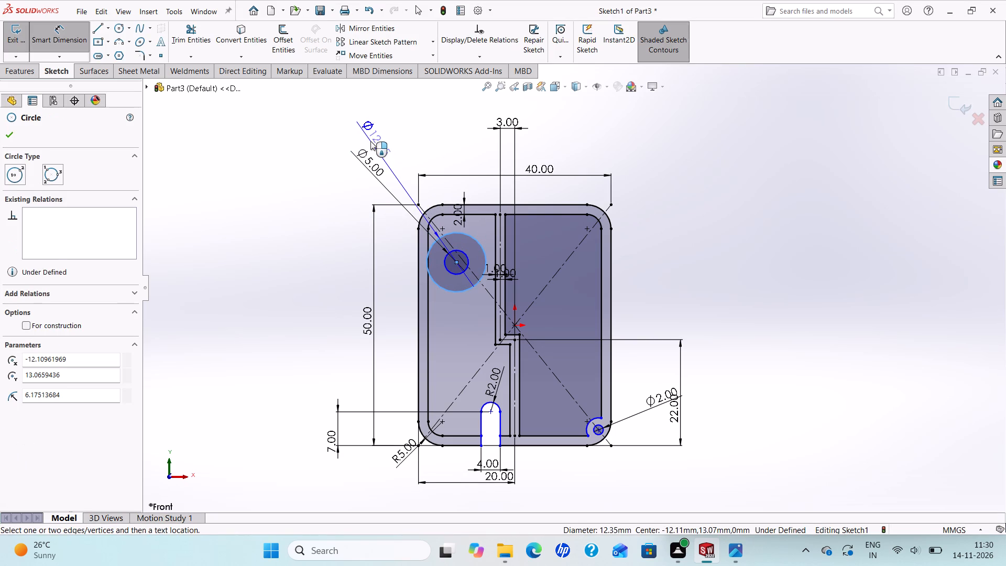
click(370, 141)
text(12)
key(Return)
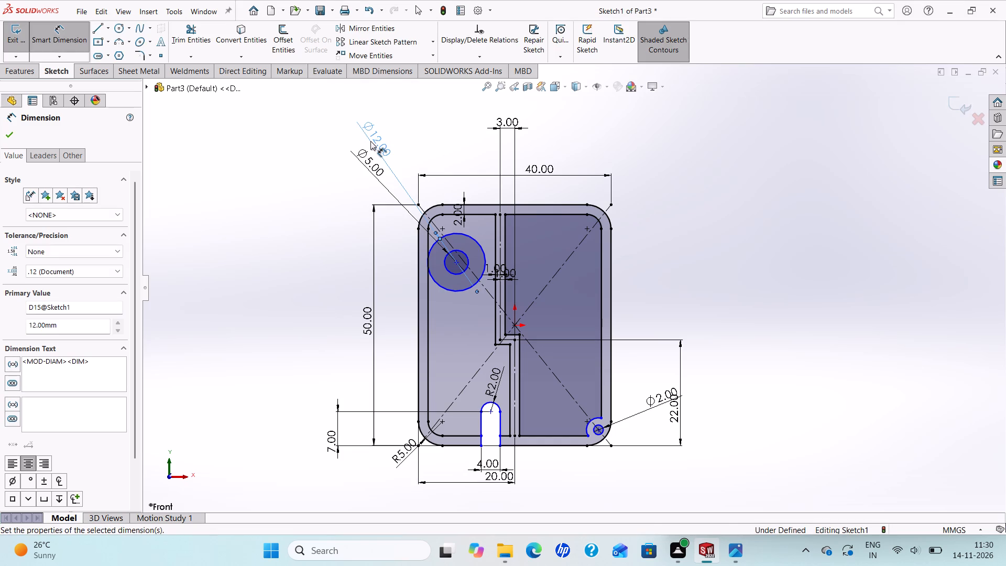
Dimension the circles' centre 5.5 mm from the inner line of the left wall and end dimensioning.
scroll(452, 310, down, 3)
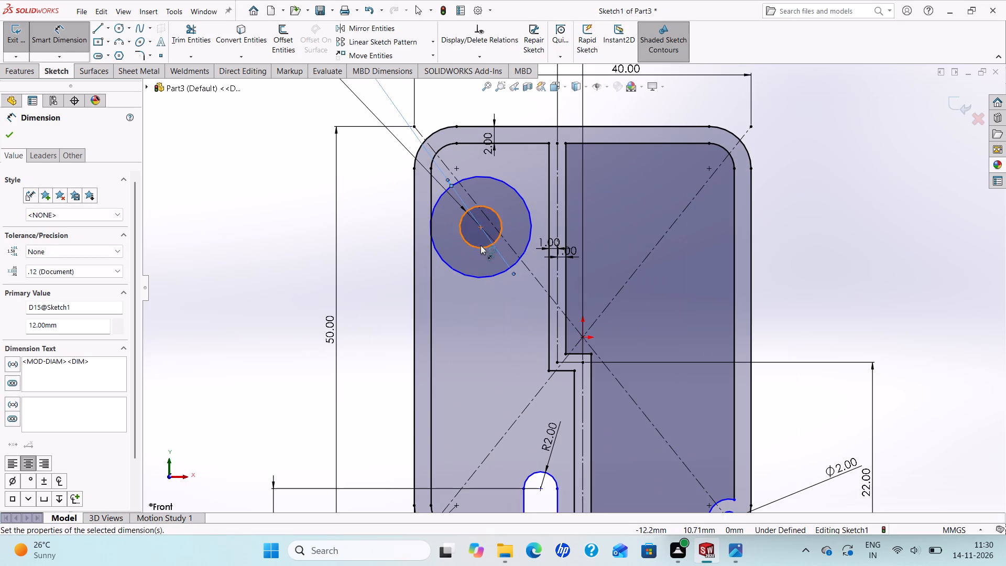
click(479, 225)
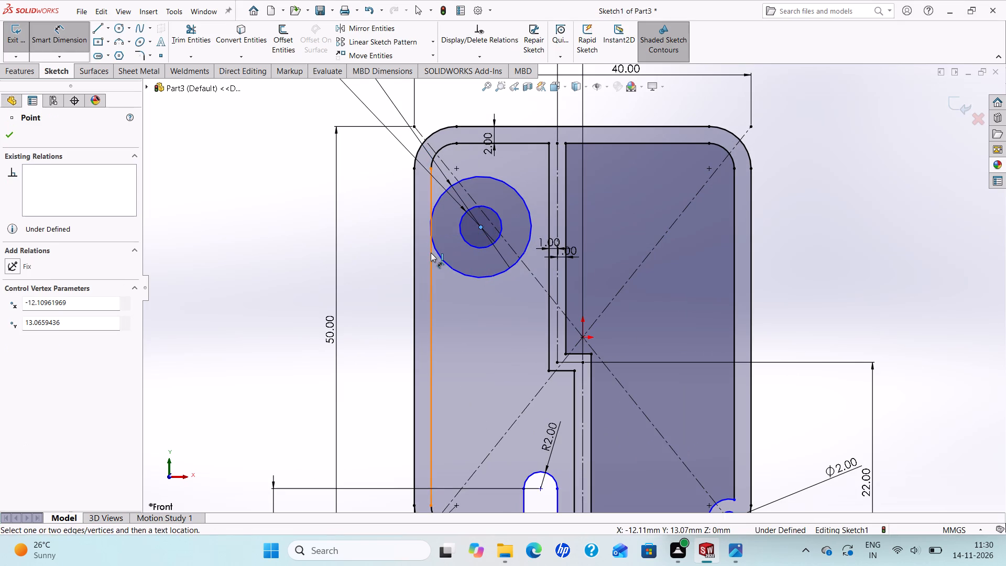
click(432, 253)
scroll(460, 132, up, 4)
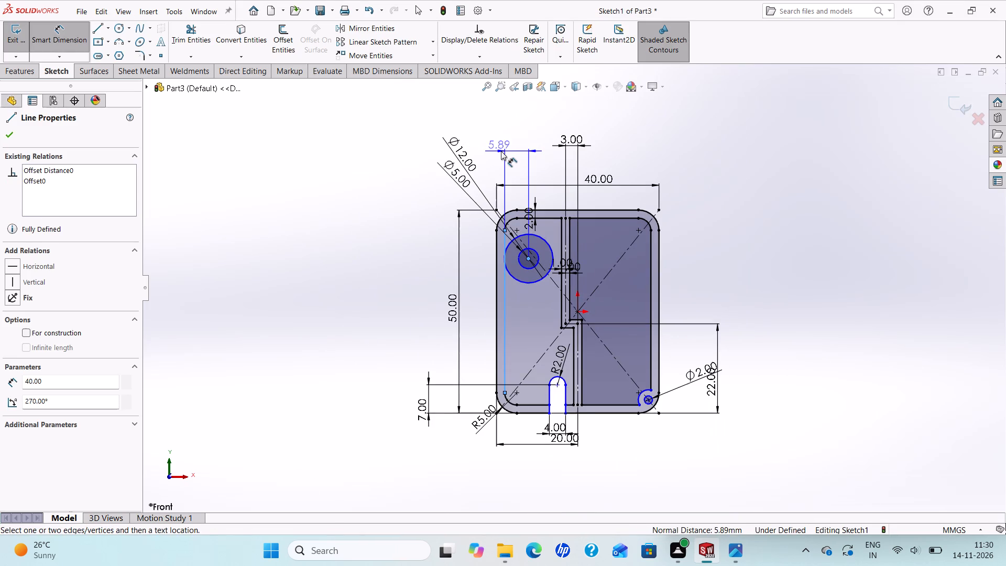
click(504, 151)
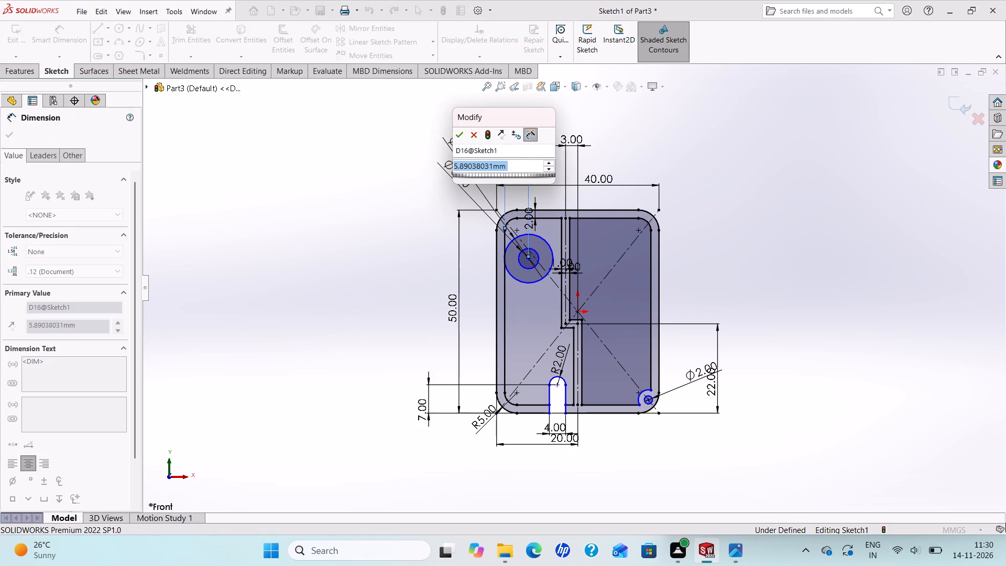
text(5.5)
key(Return)
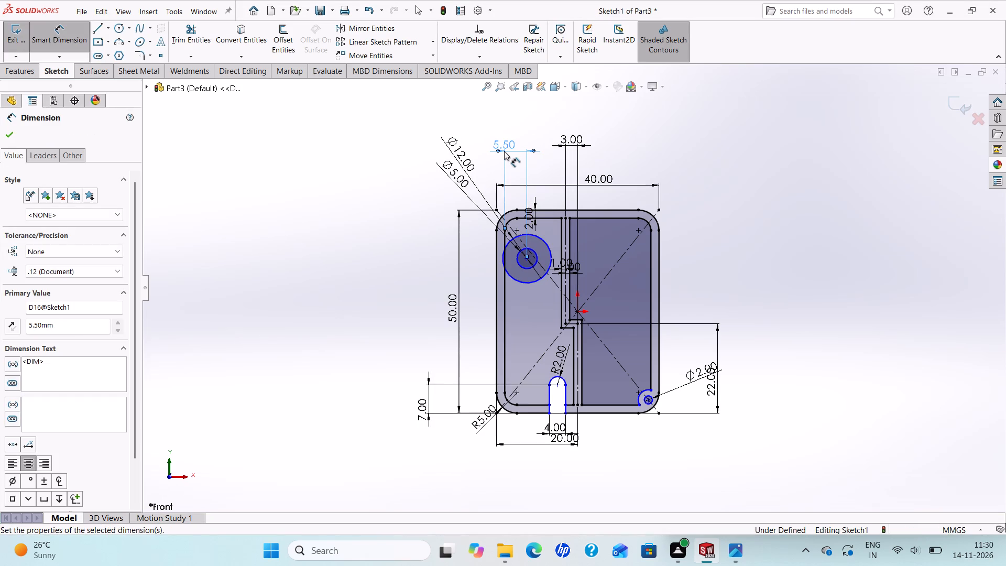
click(12, 136)
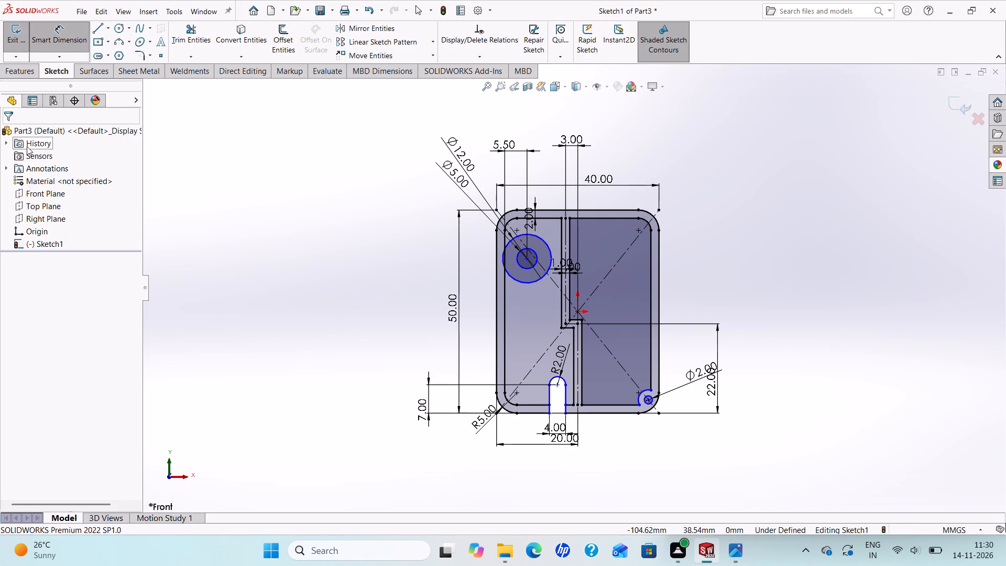
Compare the sketch with its new concentric circles against the Practice Problem 14.8 drawing in Photos.
click(734, 558)
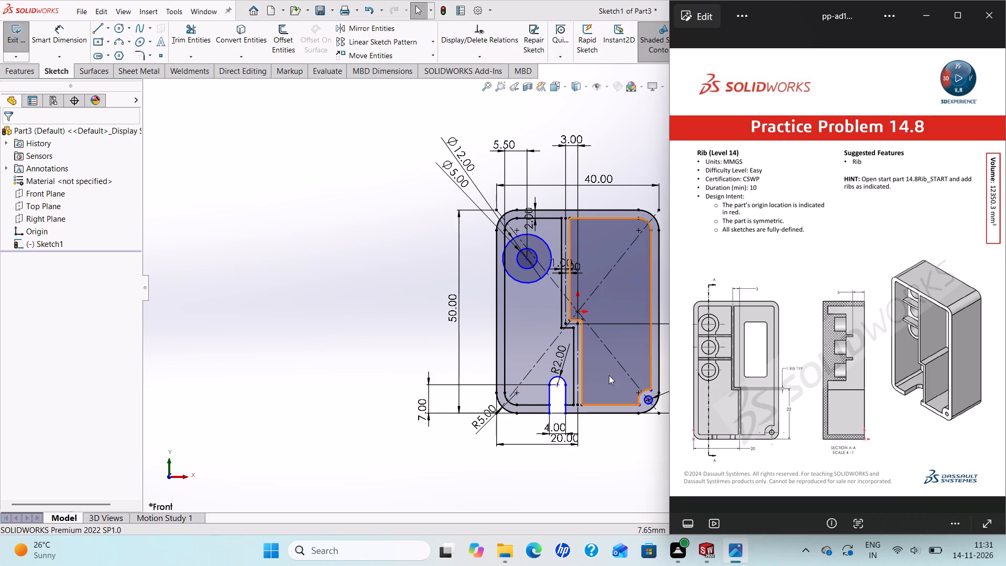
scroll(609, 375, up, 1)
scroll(652, 378, down, 2)
scroll(648, 377, up, 3)
scroll(635, 305, down, 1)
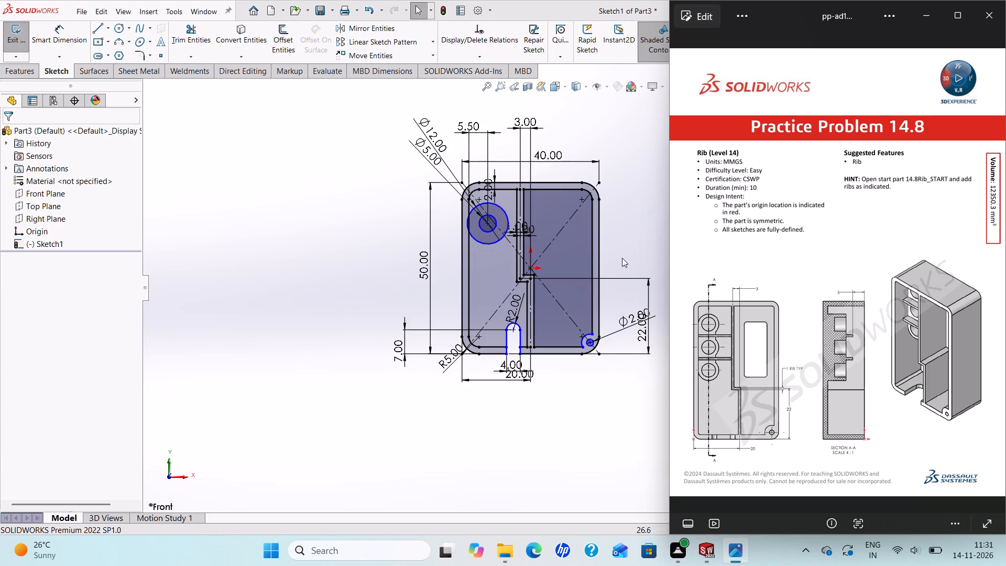
scroll(622, 232, down, 2)
scroll(622, 231, up, 2)
scroll(610, 190, down, 2)
scroll(606, 350, up, 1)
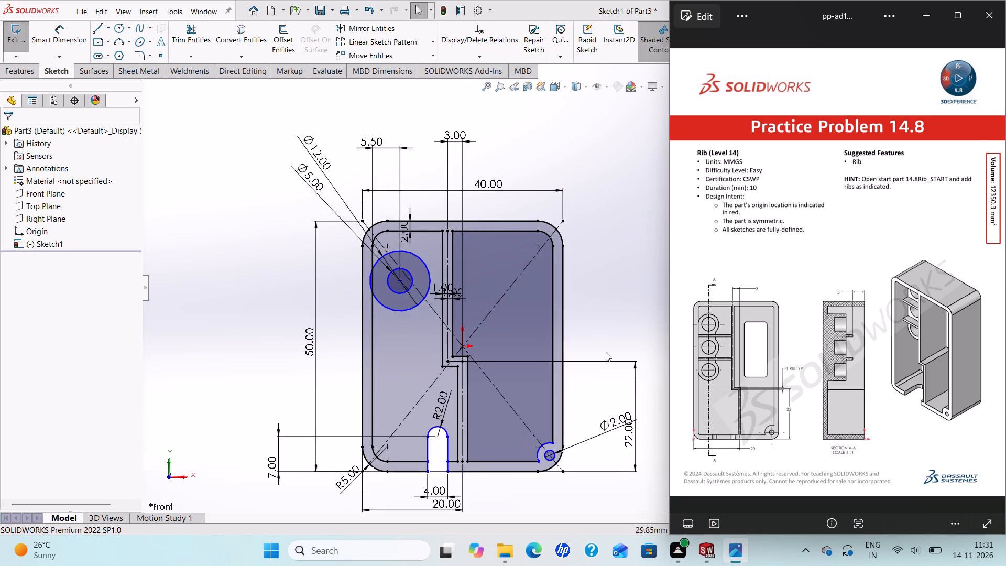
scroll(606, 352, up, 1)
scroll(608, 357, down, 2)
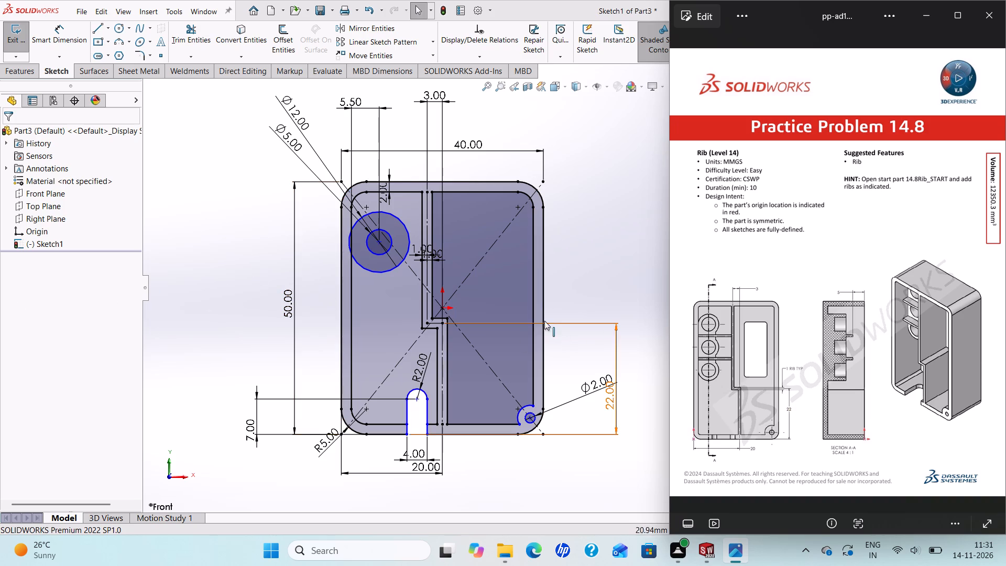
Trim away the arc of the 12 mm circle that extends past the inner line into the left wall.
click(200, 40)
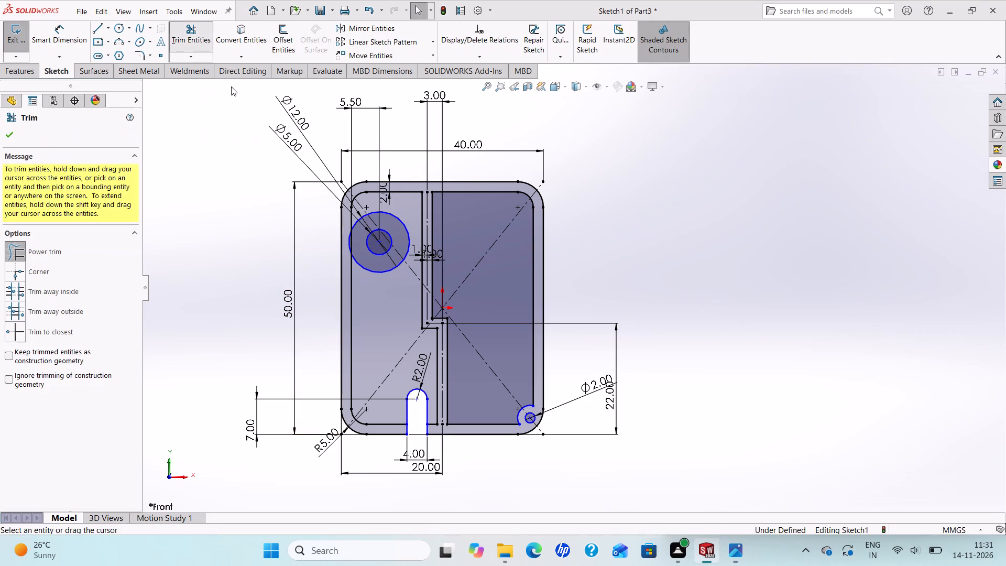
scroll(363, 226, down, 7)
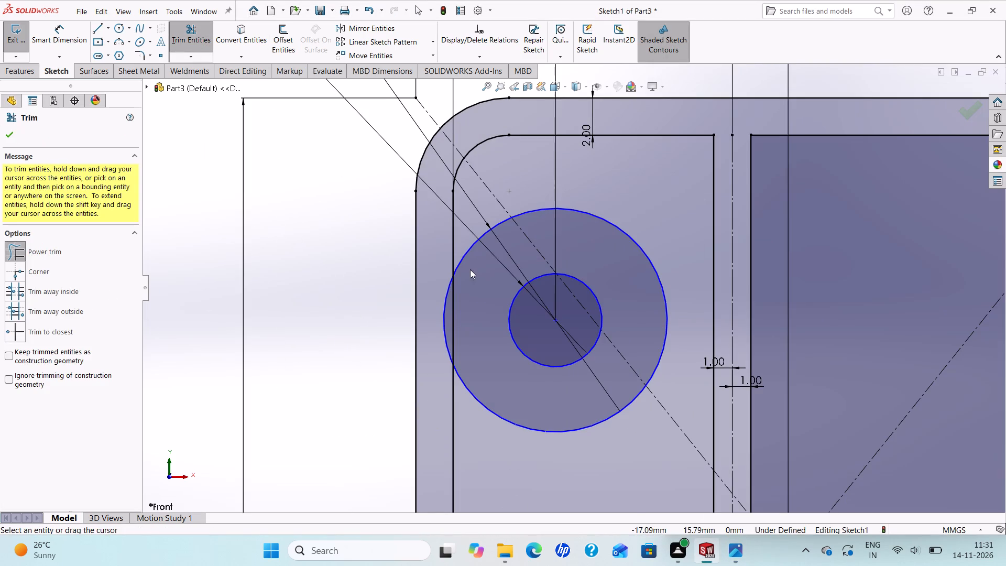
scroll(470, 269, down, 2)
drag(443, 284, 448, 304)
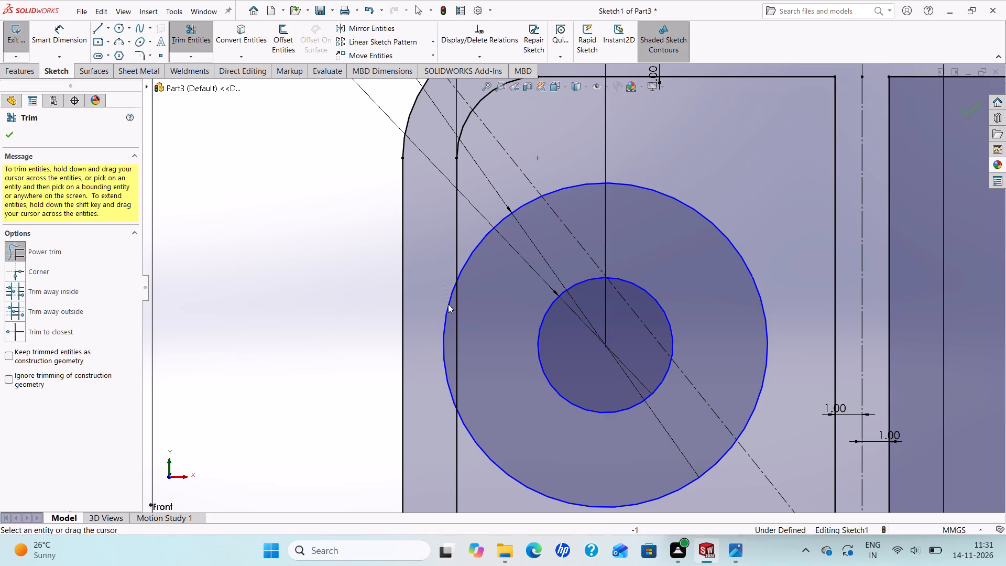
drag(448, 304, 449, 331)
scroll(449, 327, up, 5)
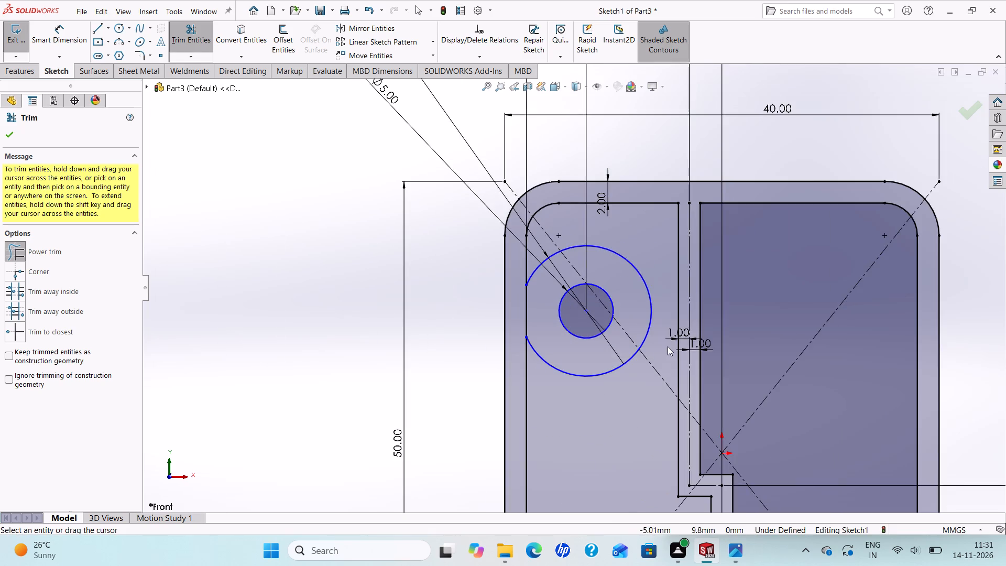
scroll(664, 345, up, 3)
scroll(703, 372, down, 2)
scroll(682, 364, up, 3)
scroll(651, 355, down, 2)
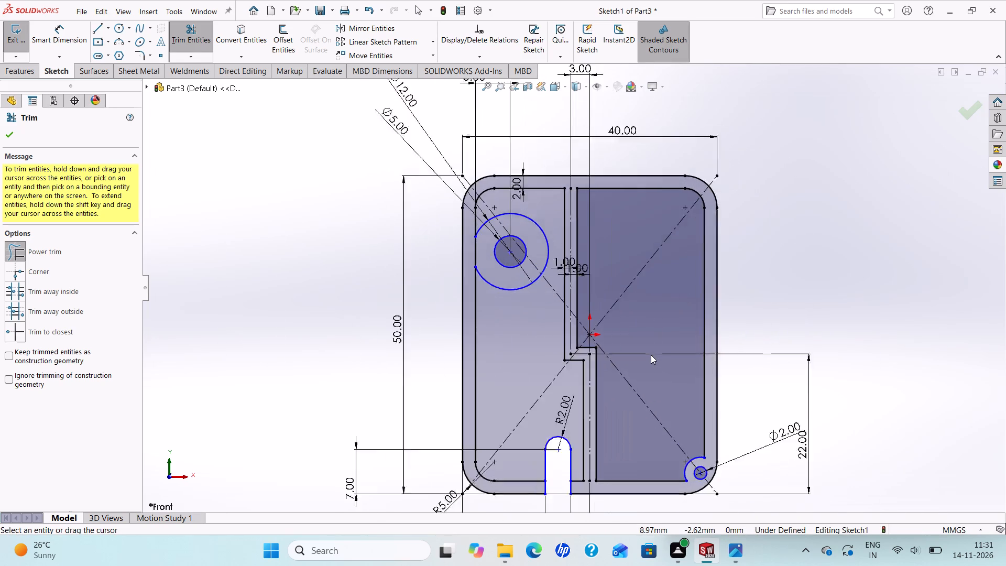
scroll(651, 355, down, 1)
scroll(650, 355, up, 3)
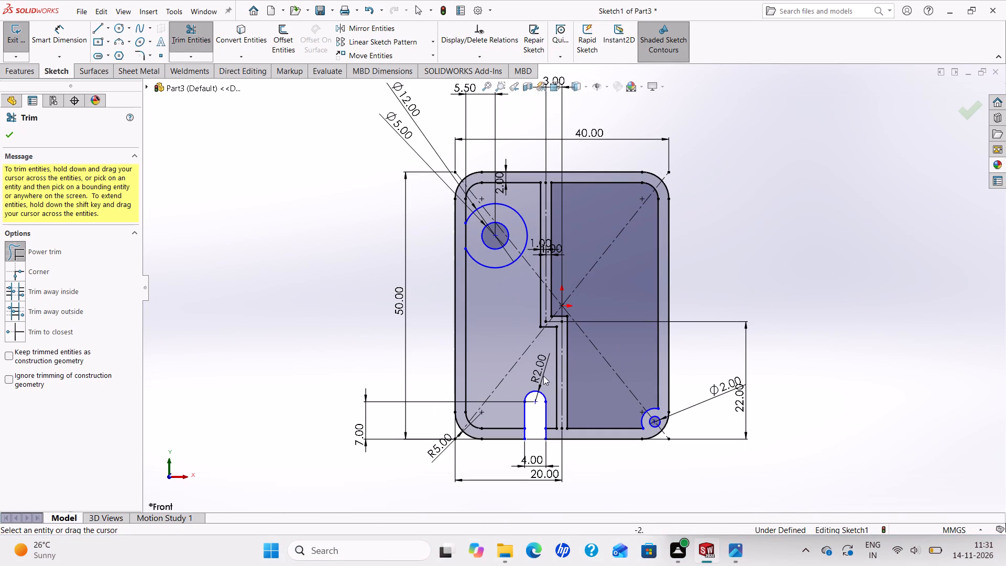
End trimming and sketch a 5 mm diameter circle in the left compartment, vertically aligned below the existing concentric circles.
click(3, 136)
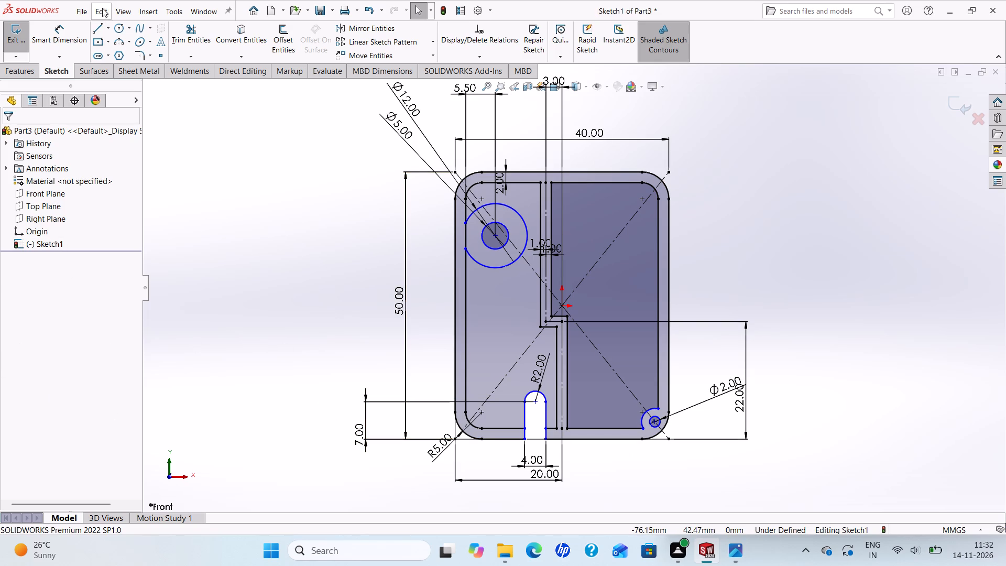
click(117, 27)
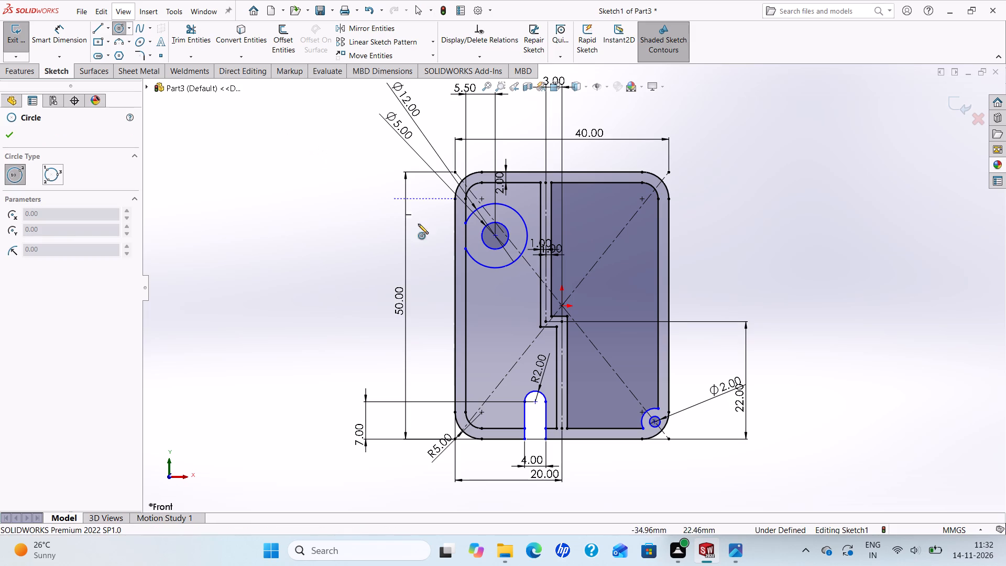
click(495, 297)
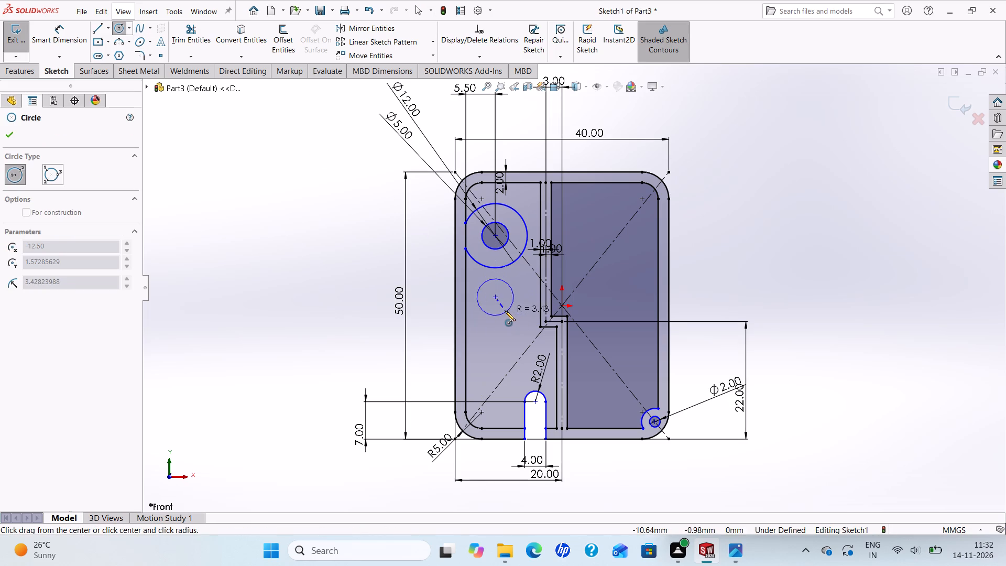
click(505, 311)
right_click(505, 311)
click(521, 320)
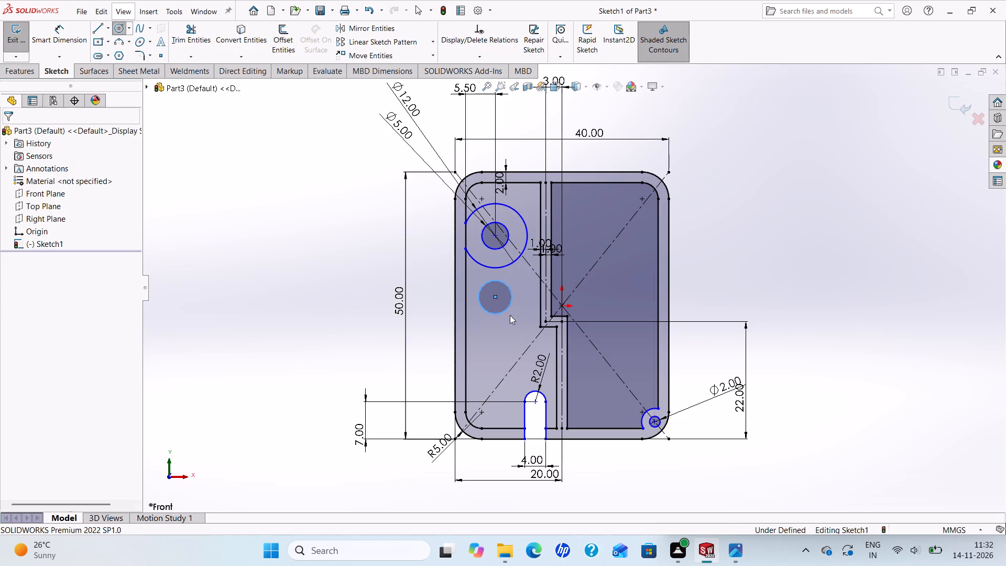
click(69, 36)
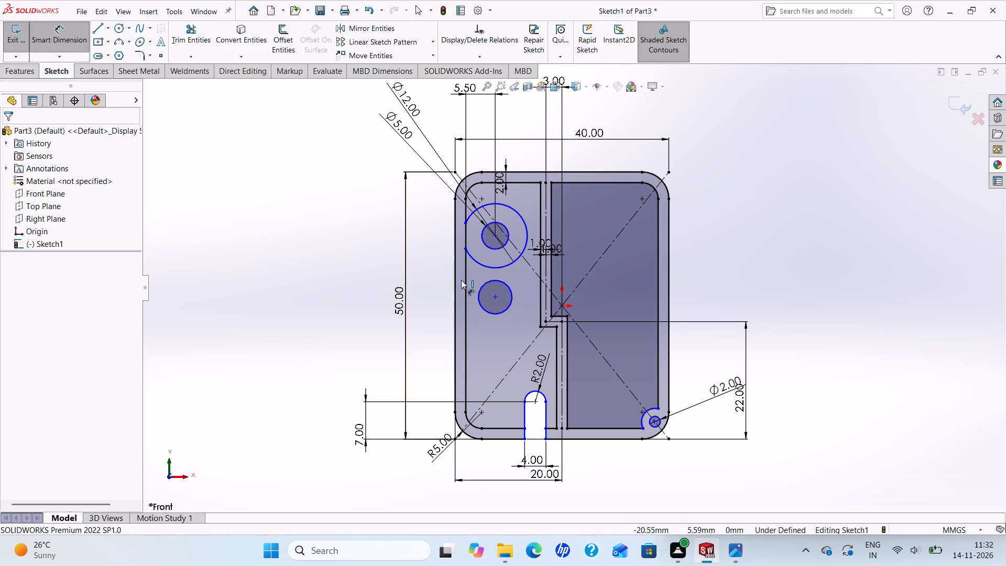
click(479, 287)
click(318, 253)
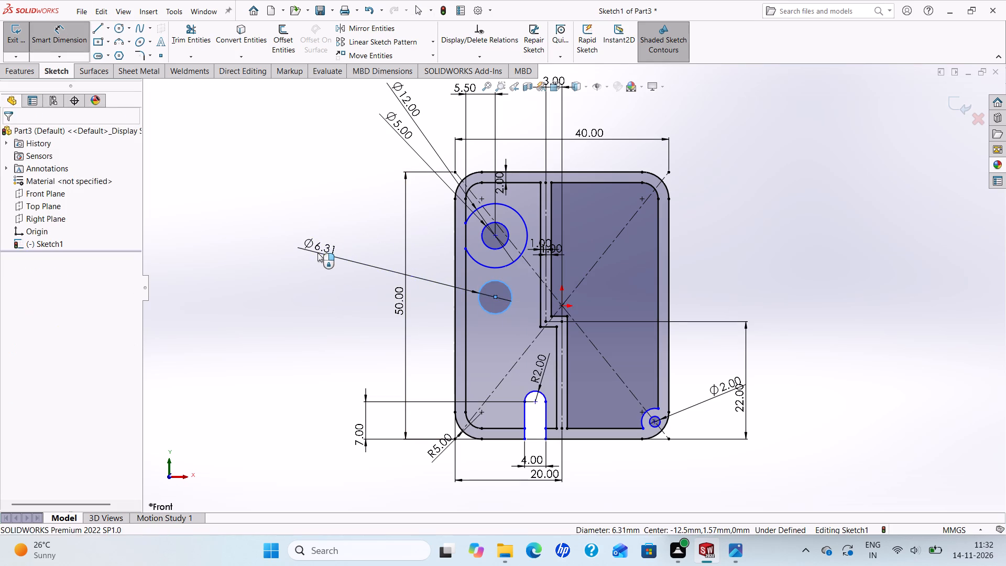
key(5)
key(Return)
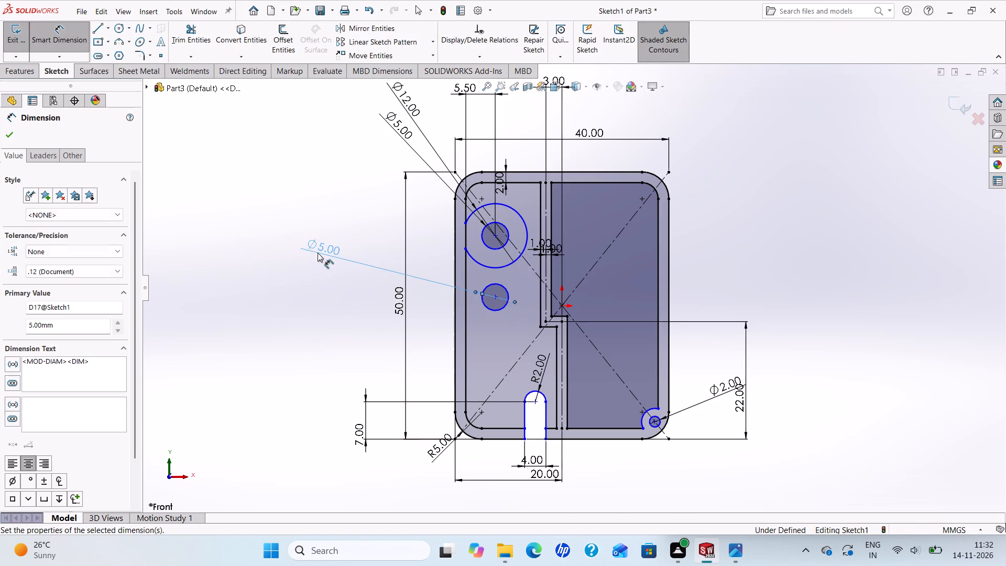
click(5, 135)
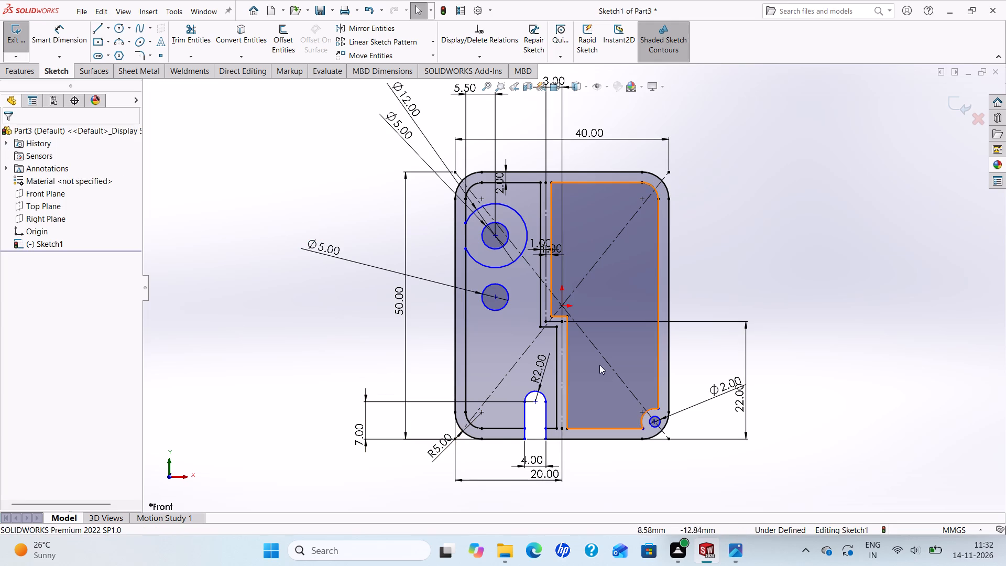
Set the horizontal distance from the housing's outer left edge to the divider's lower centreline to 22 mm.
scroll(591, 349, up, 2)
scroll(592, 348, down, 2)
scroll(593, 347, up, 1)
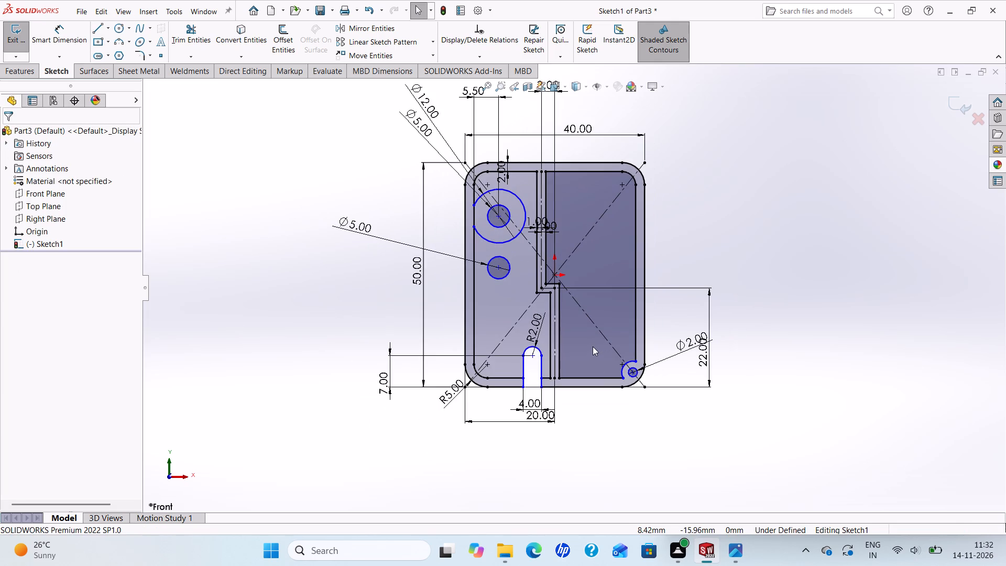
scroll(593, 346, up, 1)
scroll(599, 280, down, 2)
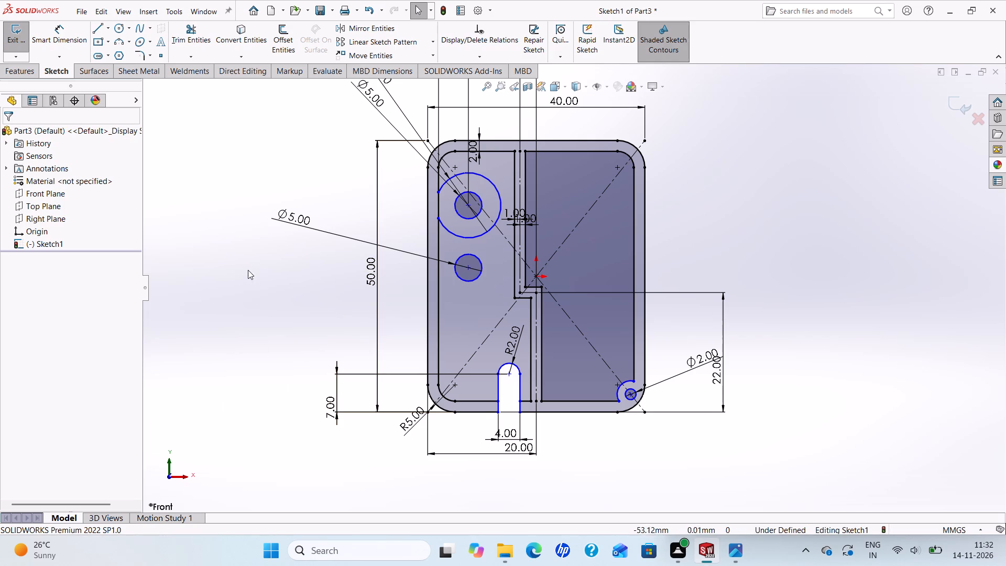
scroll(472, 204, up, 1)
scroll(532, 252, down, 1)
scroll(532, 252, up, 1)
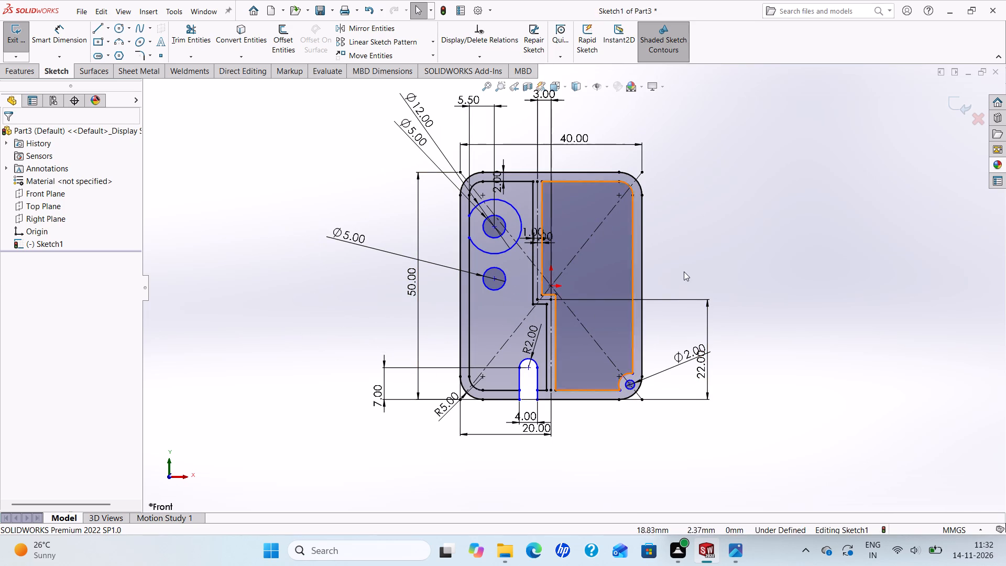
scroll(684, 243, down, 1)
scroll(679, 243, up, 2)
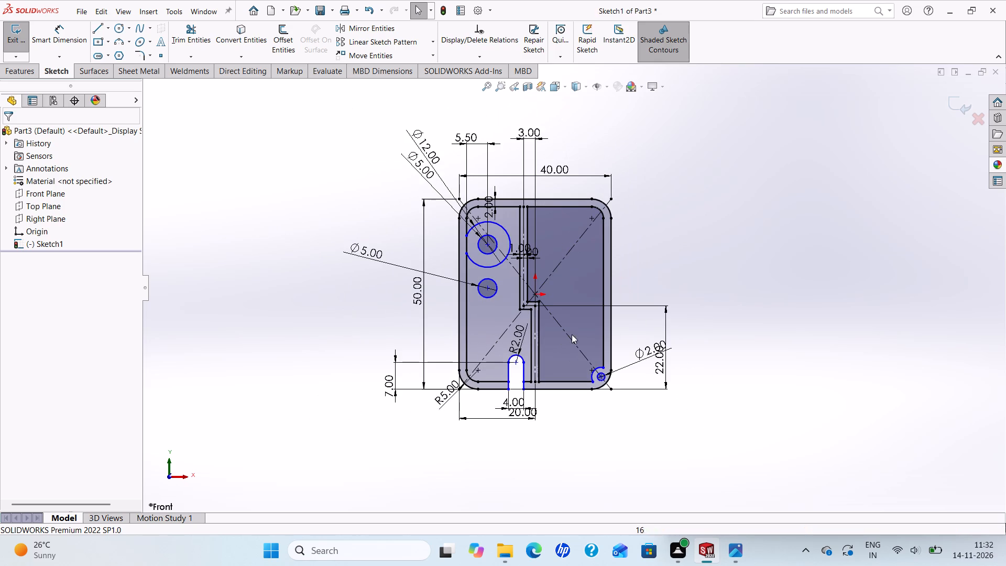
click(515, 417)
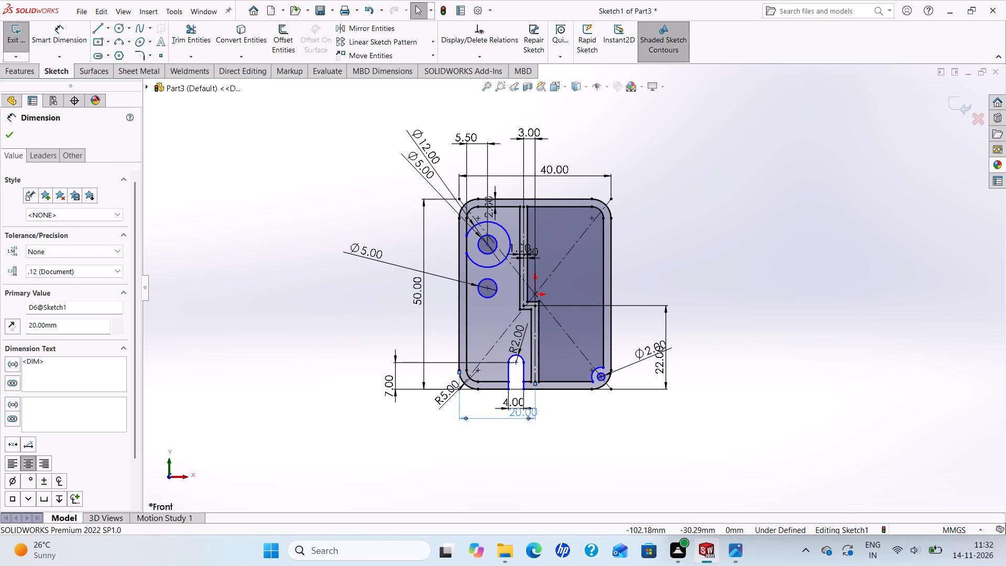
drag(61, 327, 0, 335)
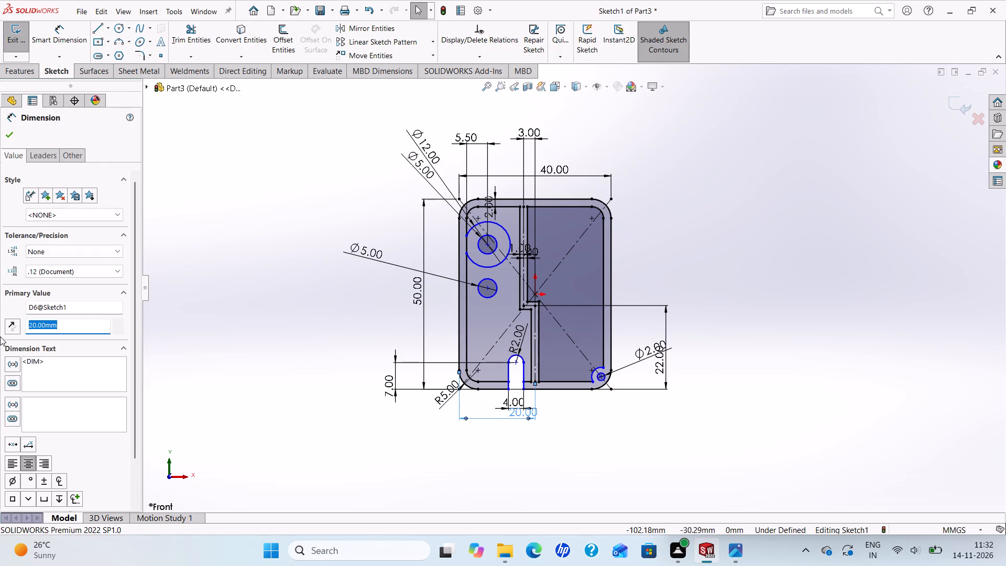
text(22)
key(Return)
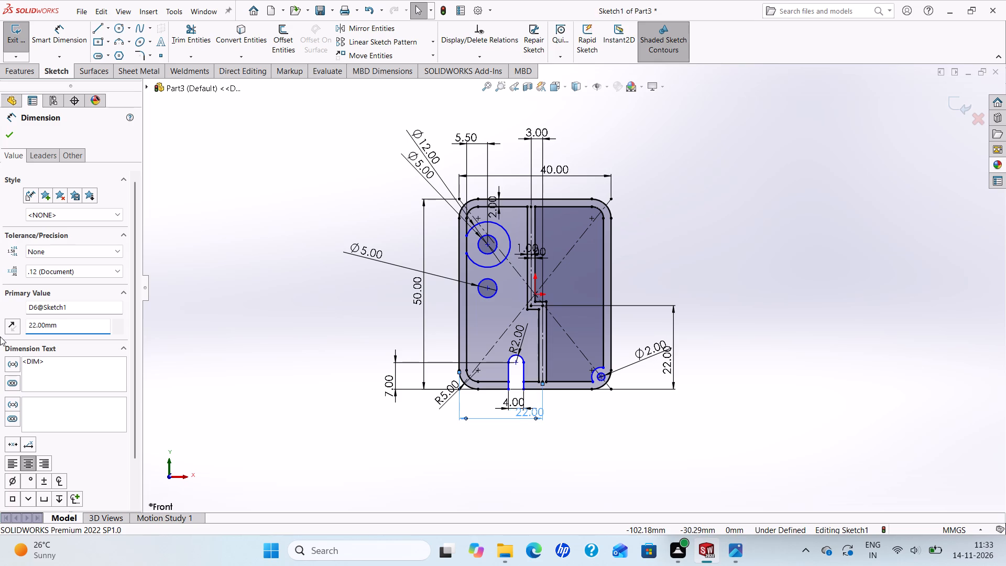
Set the horizontal distance from the outer left edge to the divider's lower centreline to 21 mm.
scroll(550, 252, down, 1)
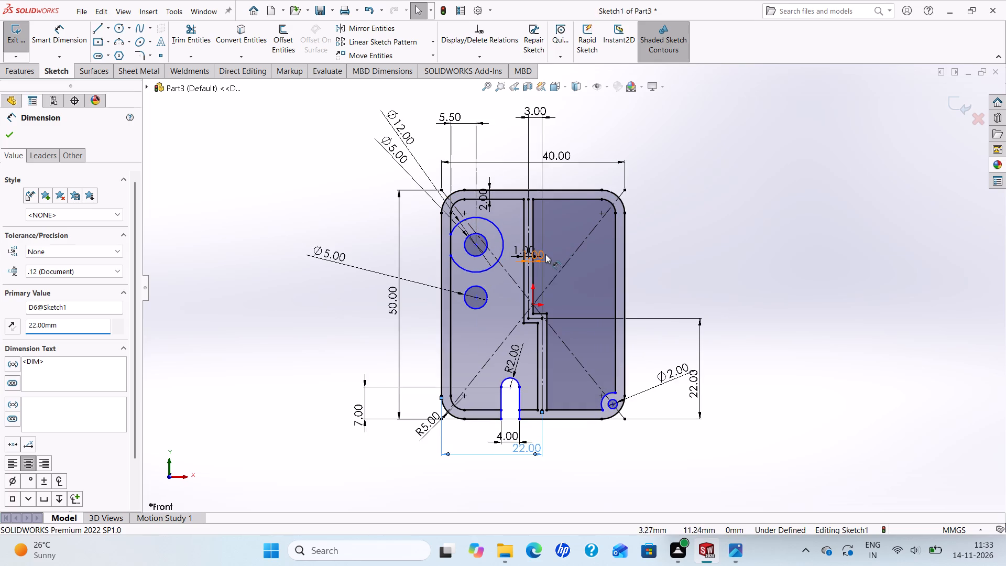
scroll(538, 254, up, 1)
scroll(538, 270, down, 2)
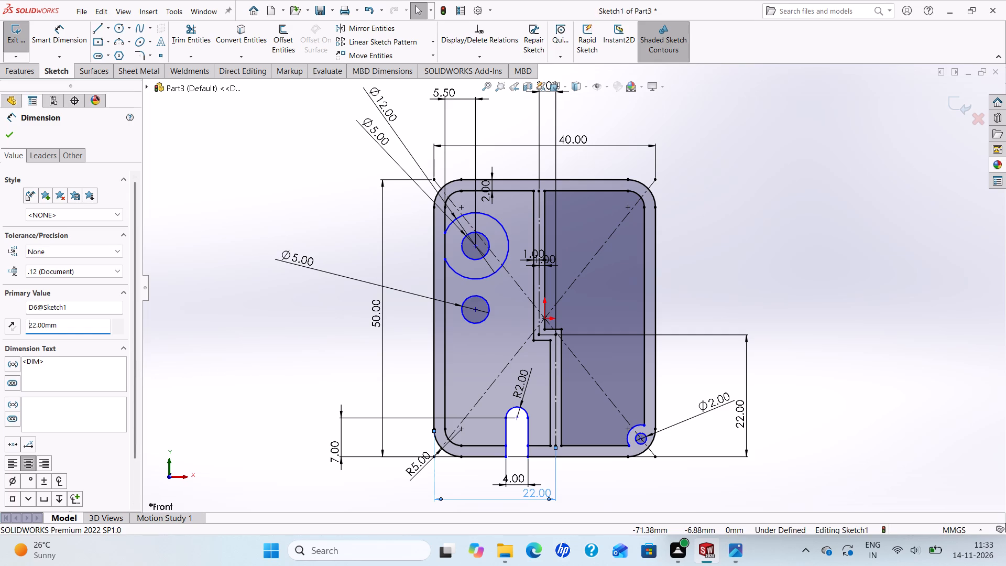
drag(62, 324, 0, 323)
text(21)
key(Return)
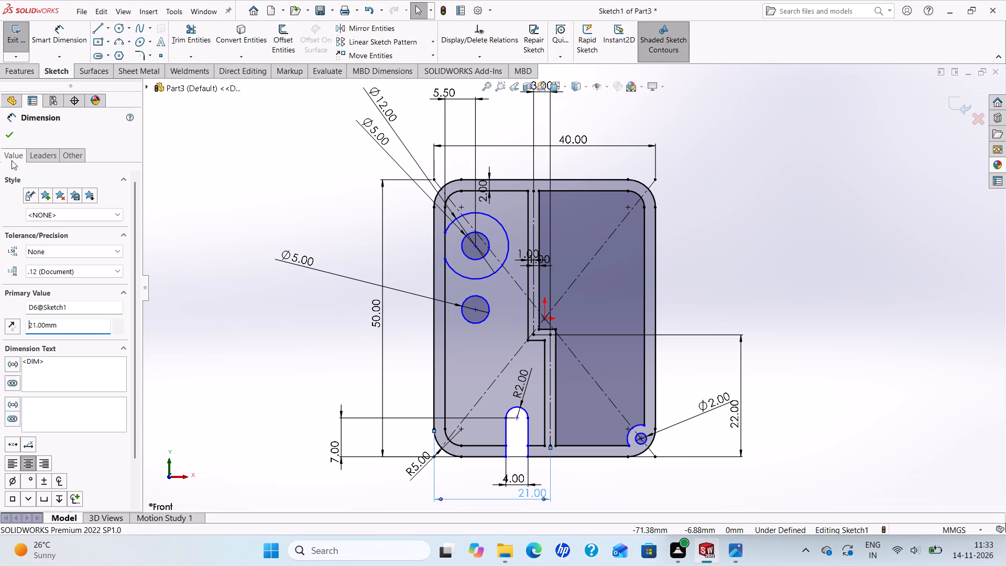
click(5, 134)
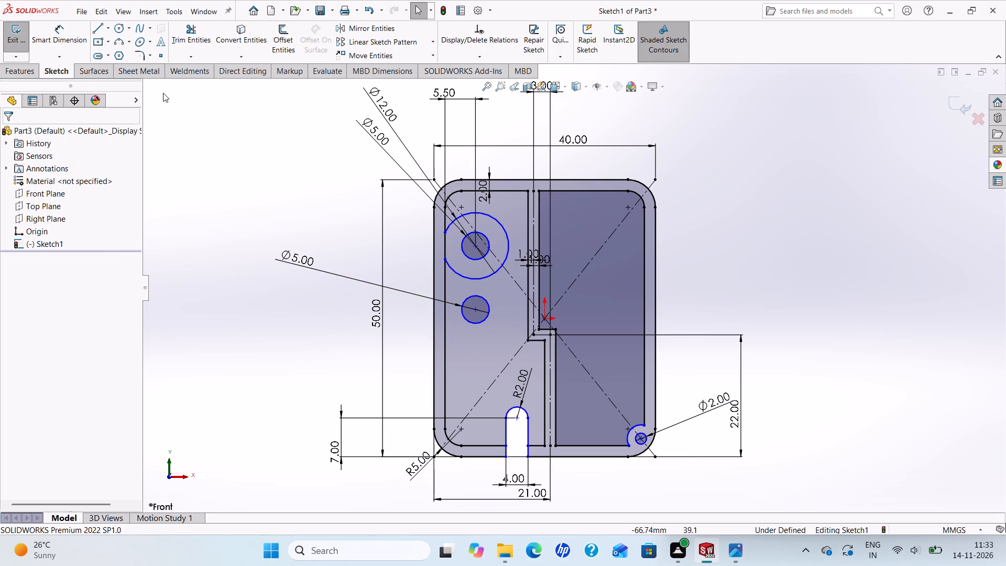
Sketch a 12 mm diameter circle concentric with the lower 5 mm circle in the left compartment.
click(117, 28)
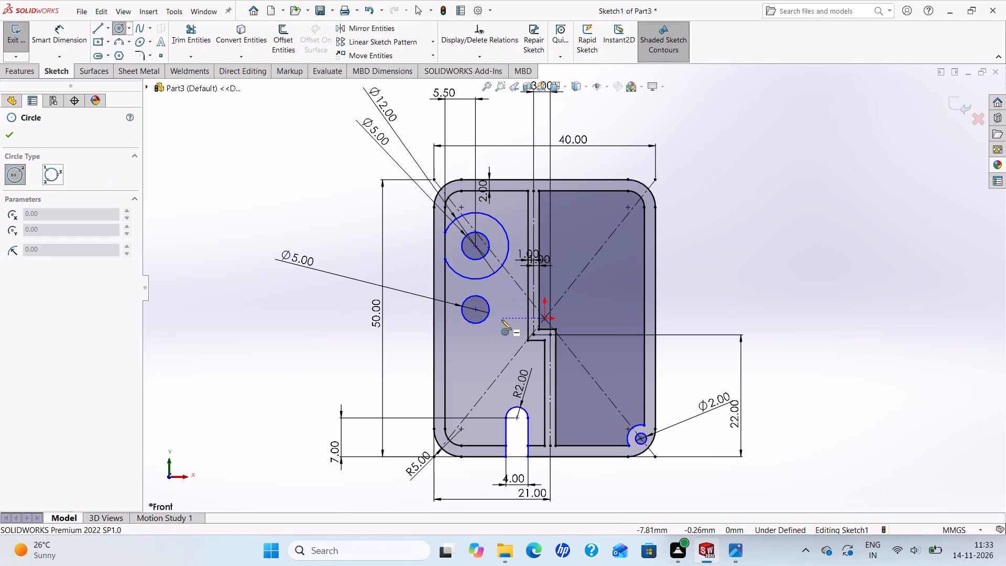
scroll(500, 319, up, 1)
scroll(500, 319, down, 2)
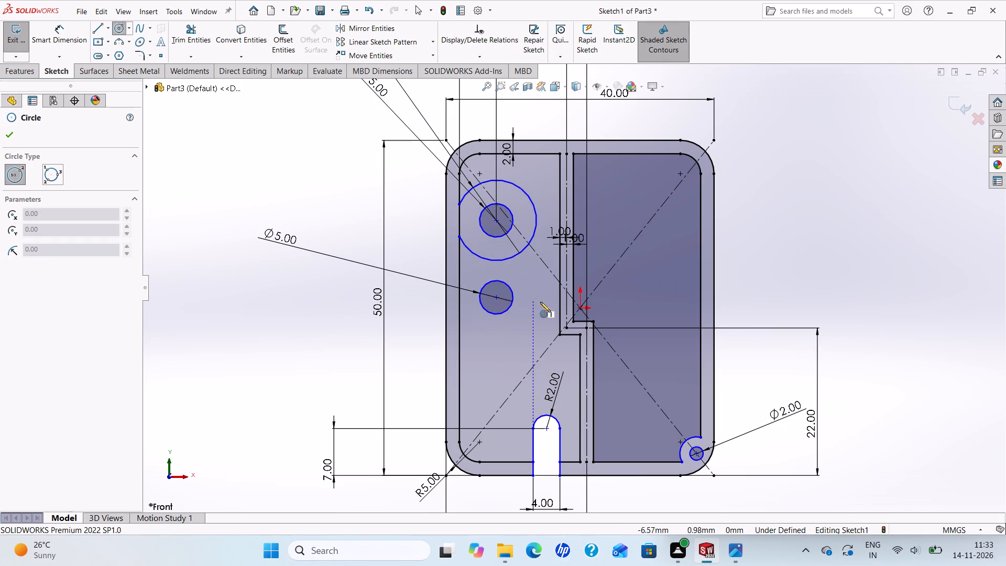
click(497, 297)
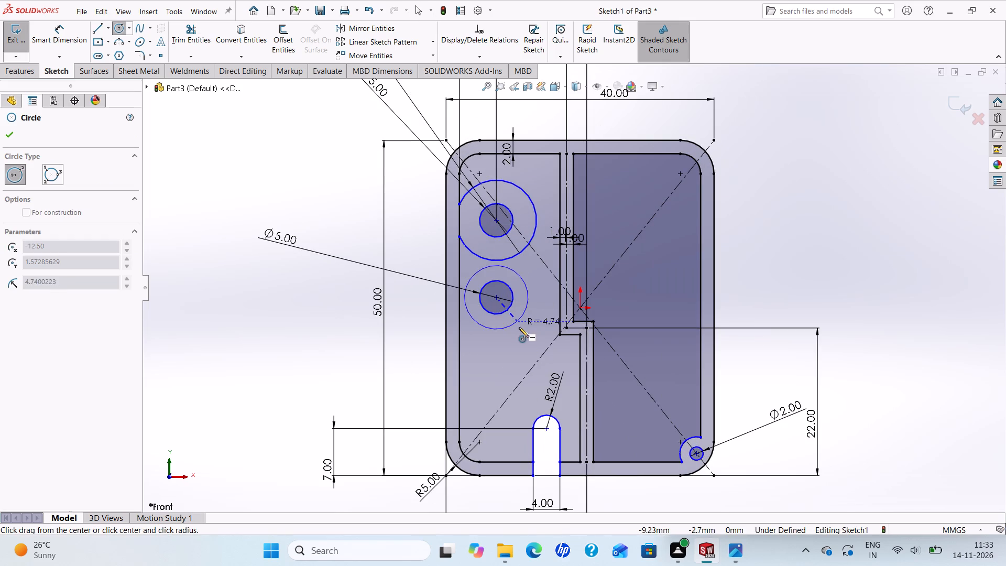
click(519, 327)
right_click(519, 327)
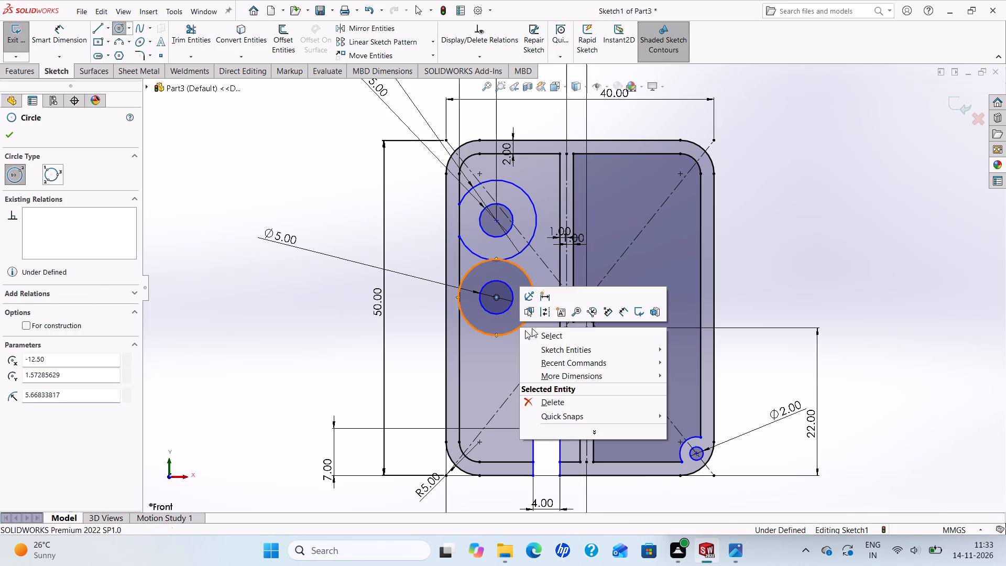
click(566, 336)
click(61, 28)
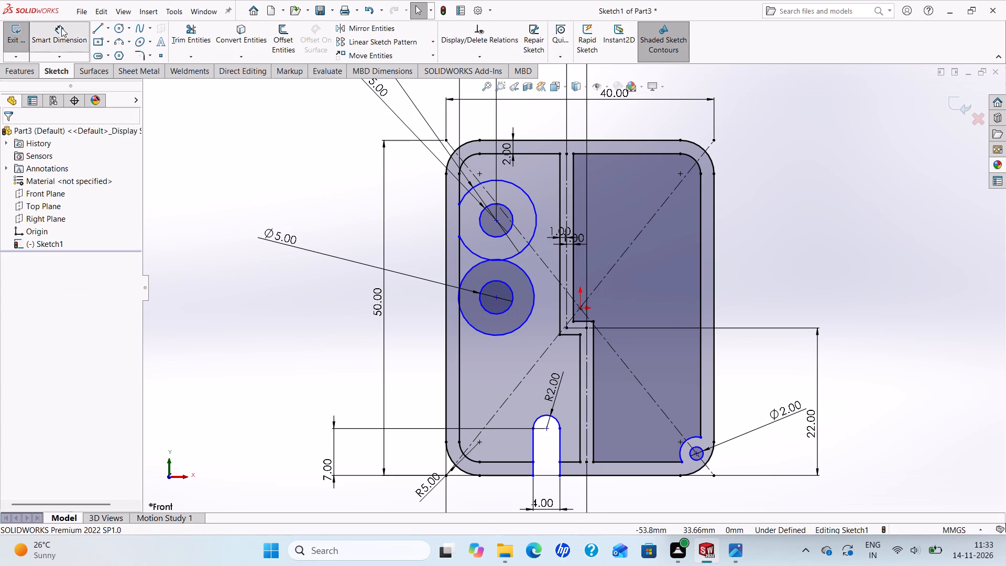
click(469, 269)
click(300, 210)
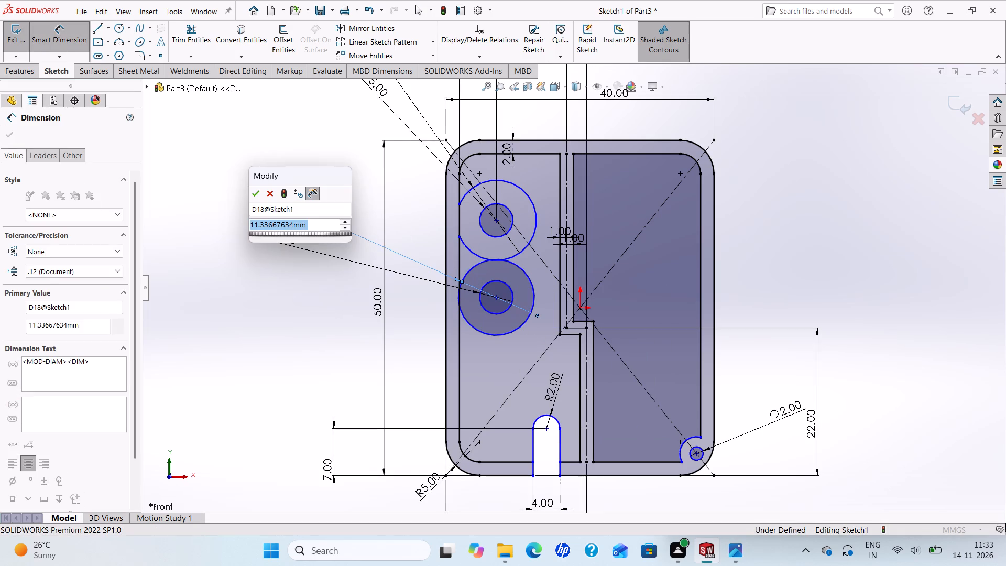
text(12)
key(Return)
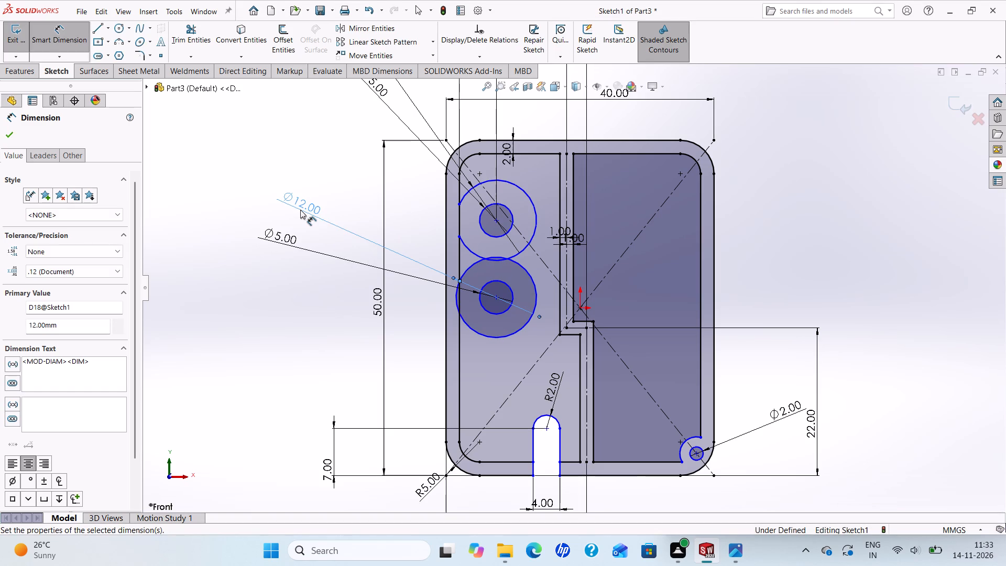
click(9, 133)
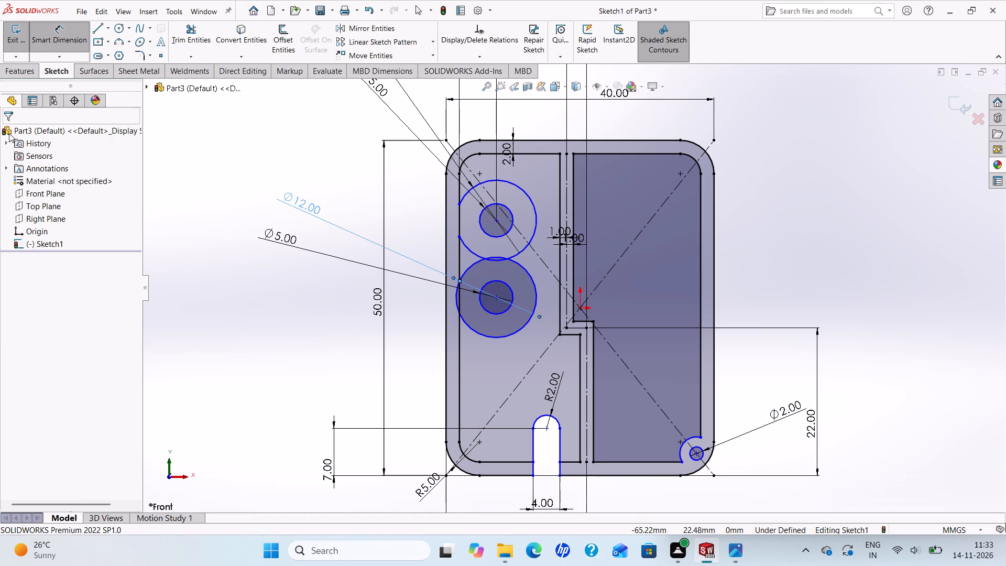
Set the overall height of the housing's outer rectangle to 60 mm.
scroll(622, 262, up, 2)
scroll(622, 262, down, 2)
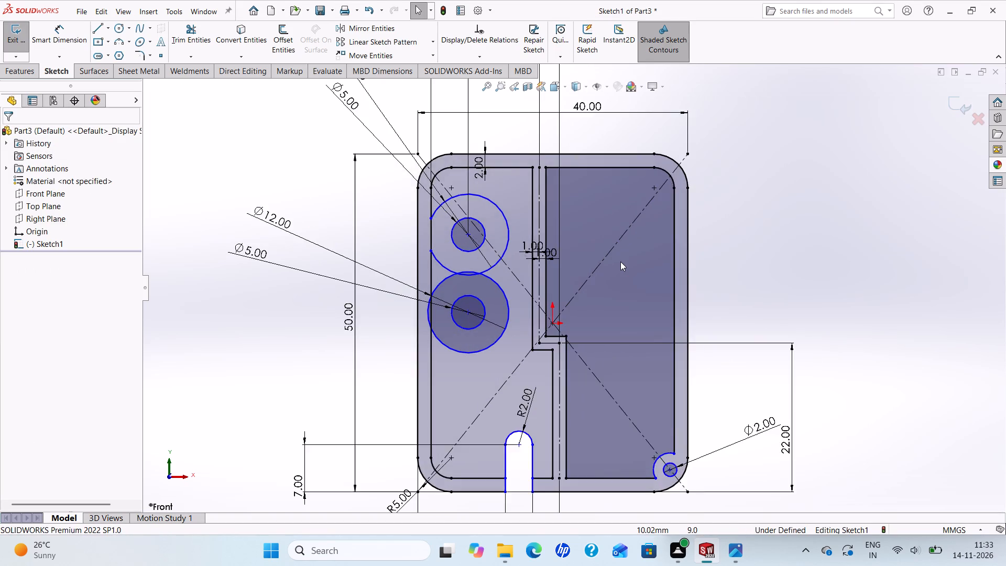
scroll(619, 261, up, 2)
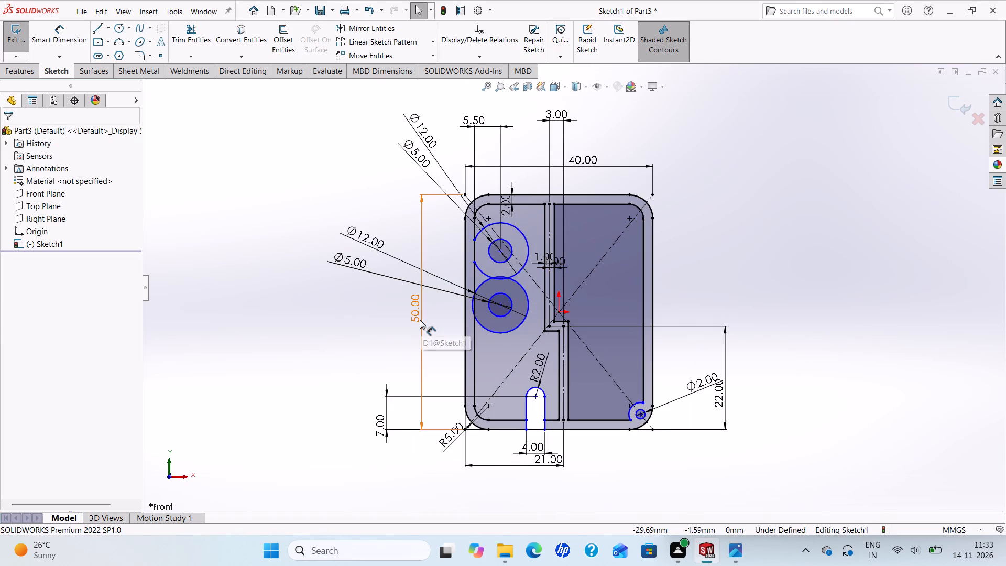
click(420, 320)
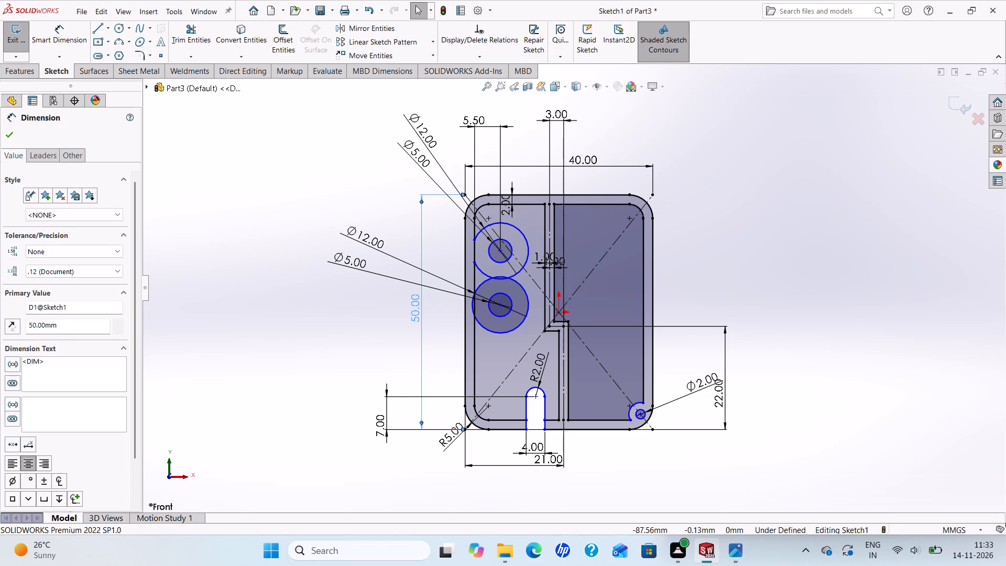
drag(70, 324, 0, 331)
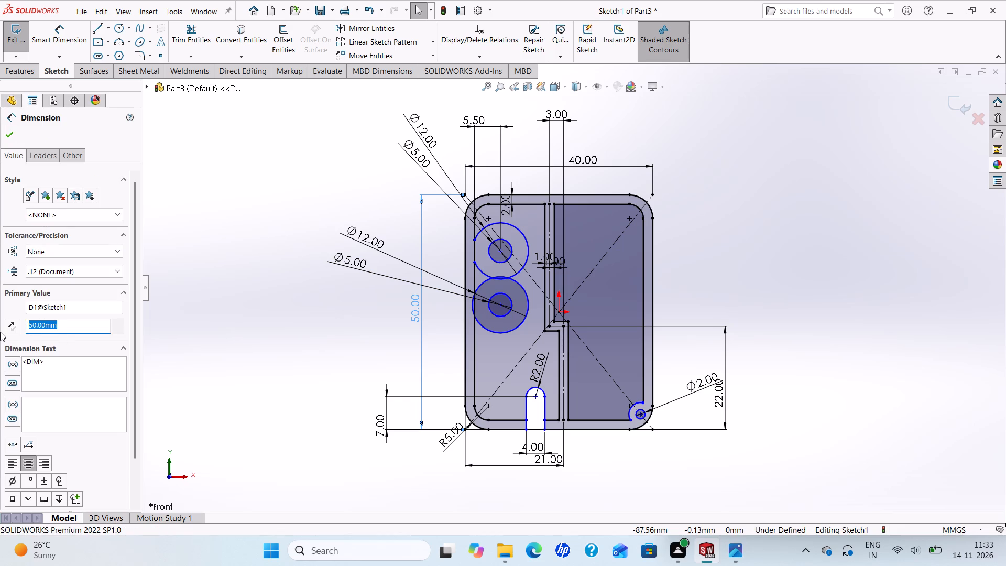
text(60)
key(Return)
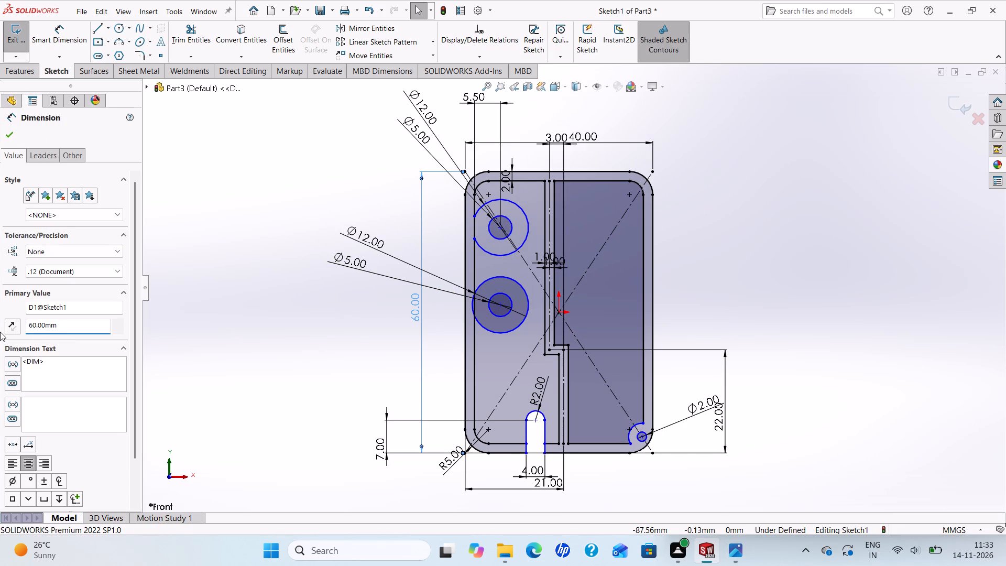
click(7, 133)
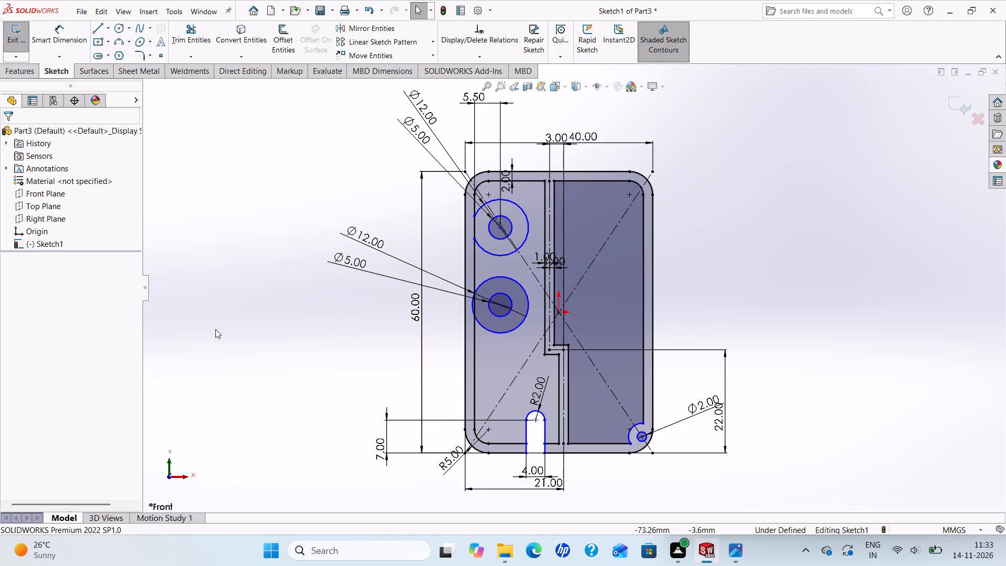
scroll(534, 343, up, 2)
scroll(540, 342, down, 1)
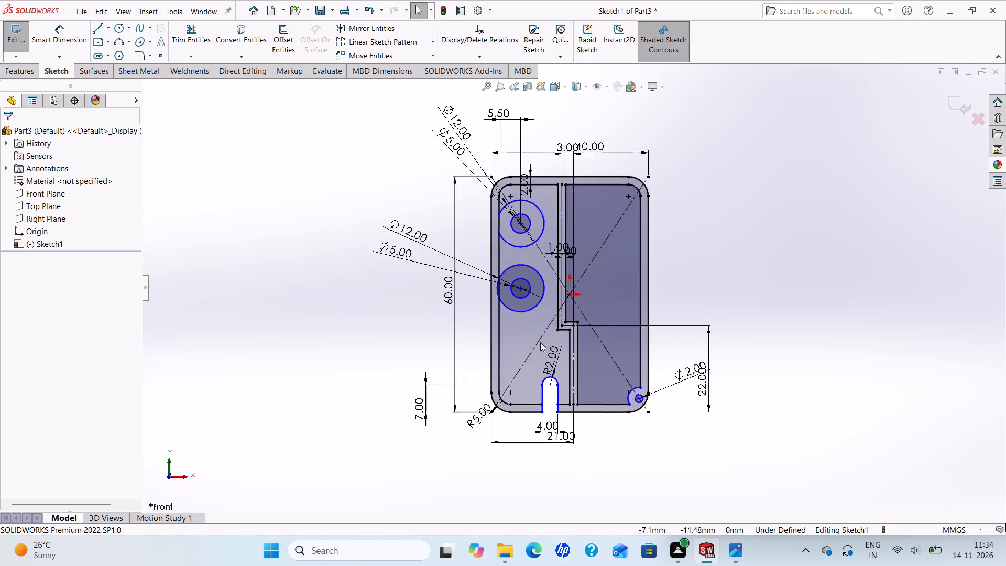
Sketch two horizontal rib lines about 1.5 mm apart between the two bosses, spanning from the left inner wall to the divider.
scroll(540, 342, down, 1)
click(728, 548)
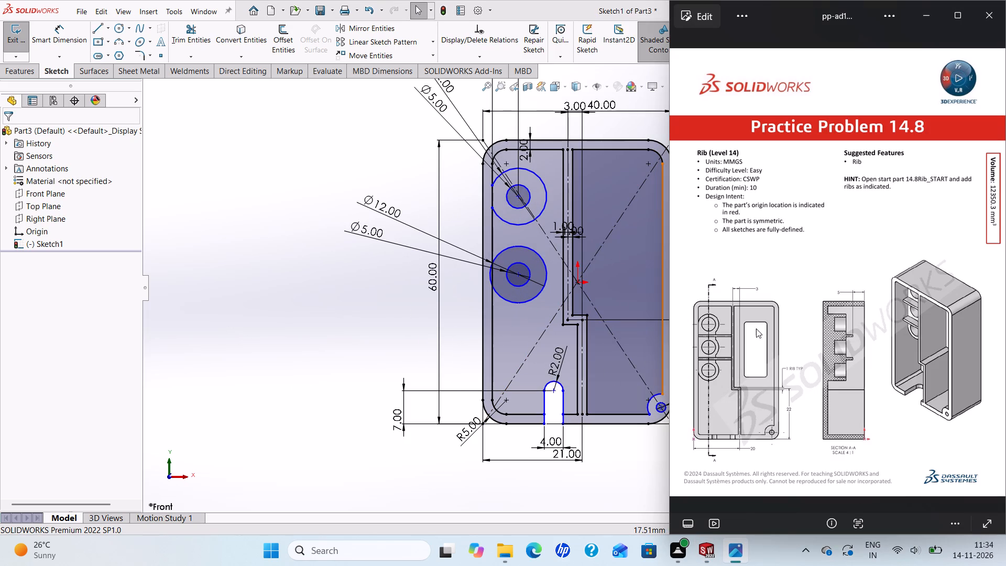
click(97, 27)
scroll(555, 240, down, 5)
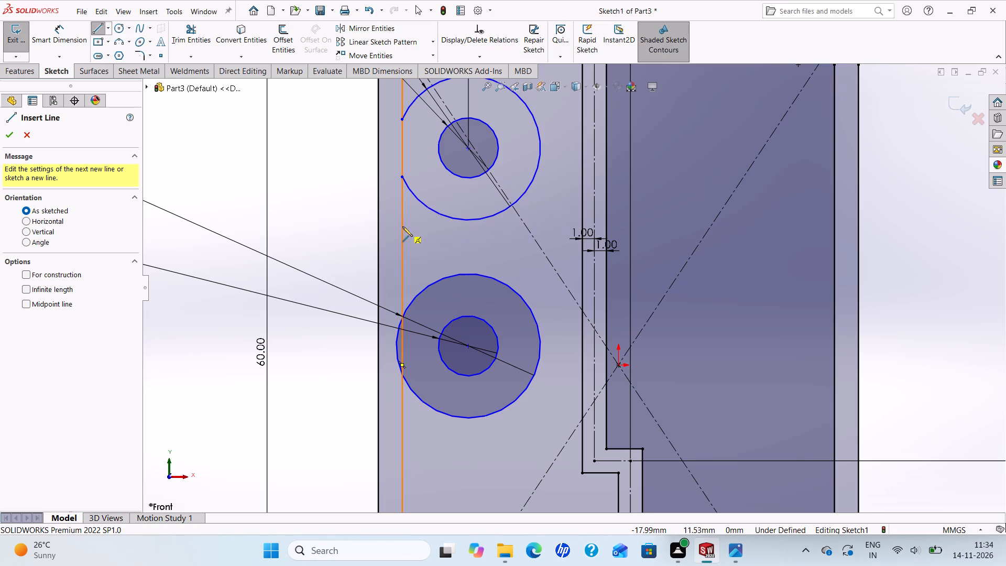
click(402, 226)
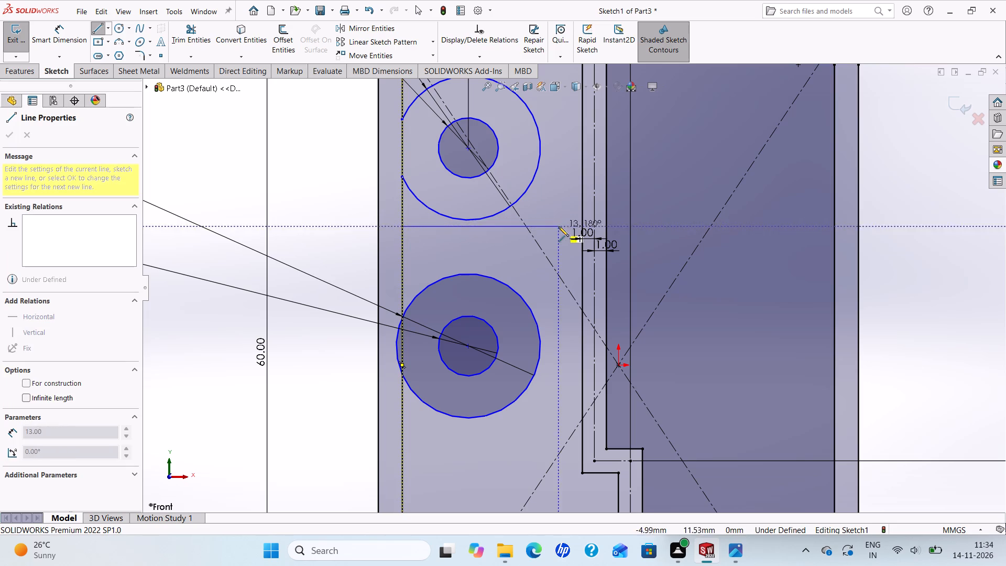
click(579, 225)
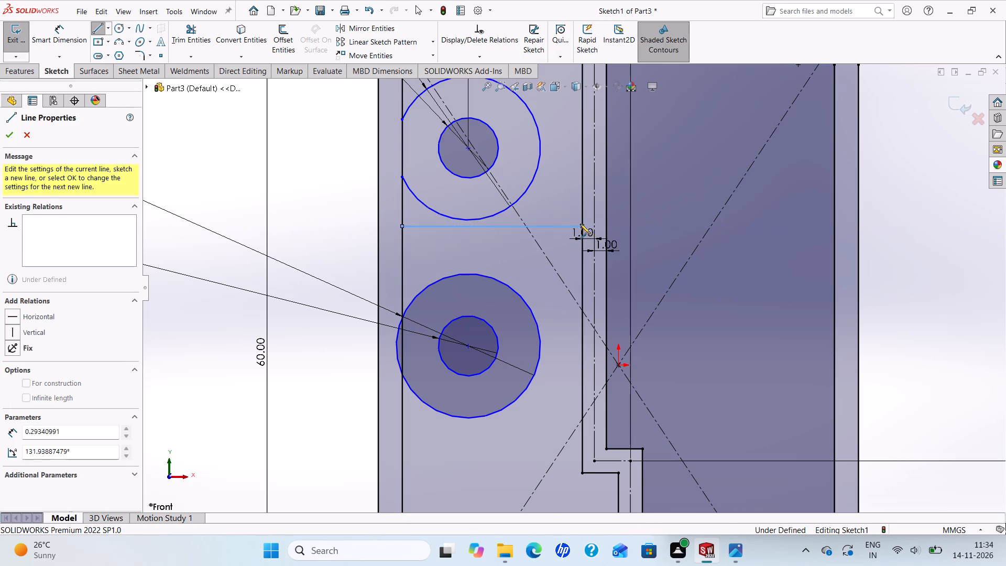
right_click(580, 224)
click(587, 227)
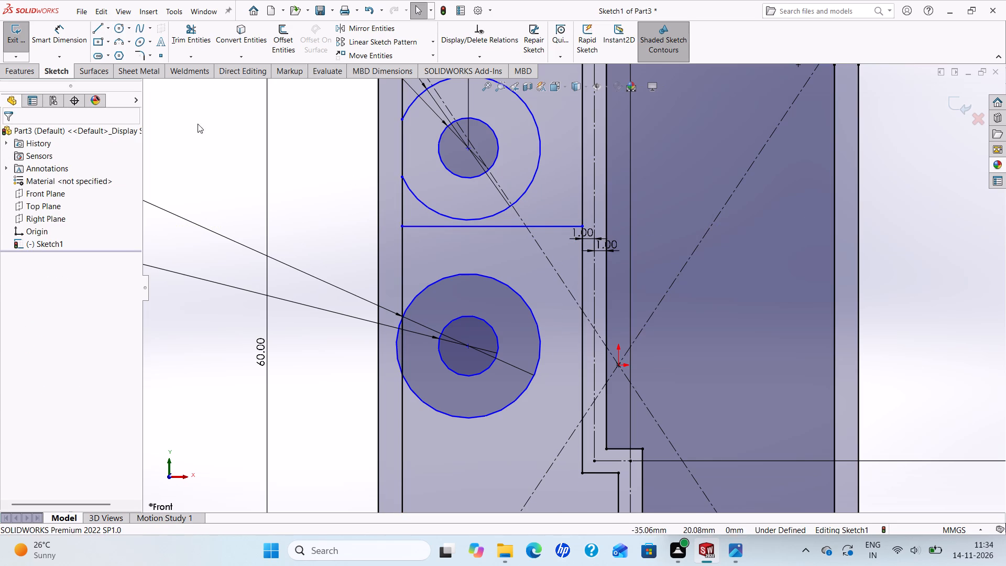
click(99, 30)
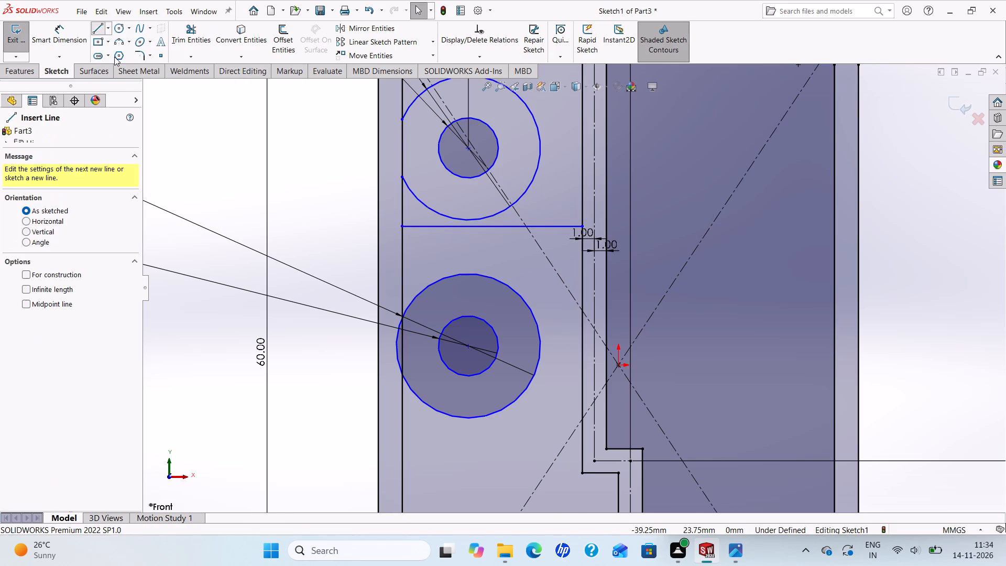
click(402, 245)
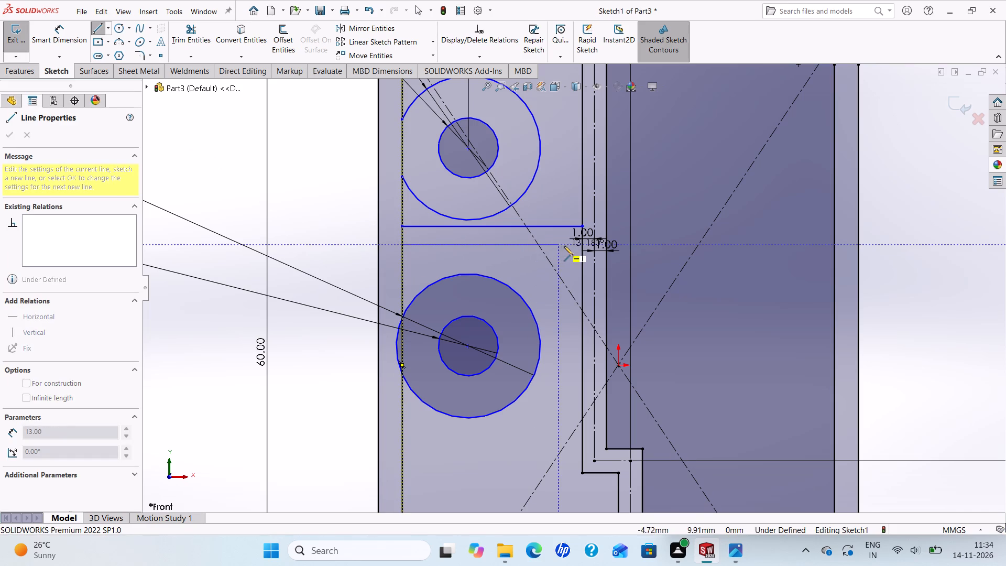
click(579, 245)
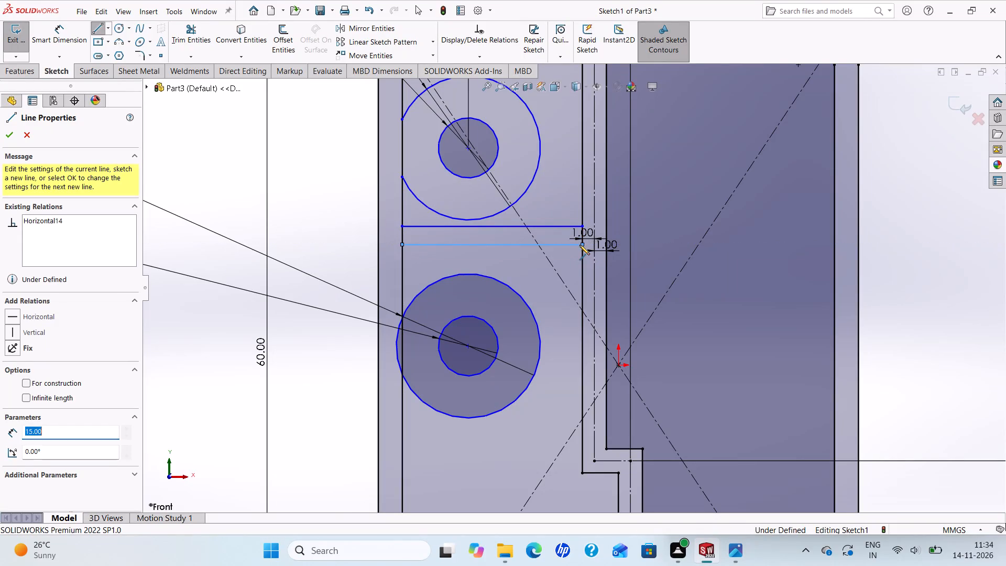
right_click(579, 245)
click(592, 248)
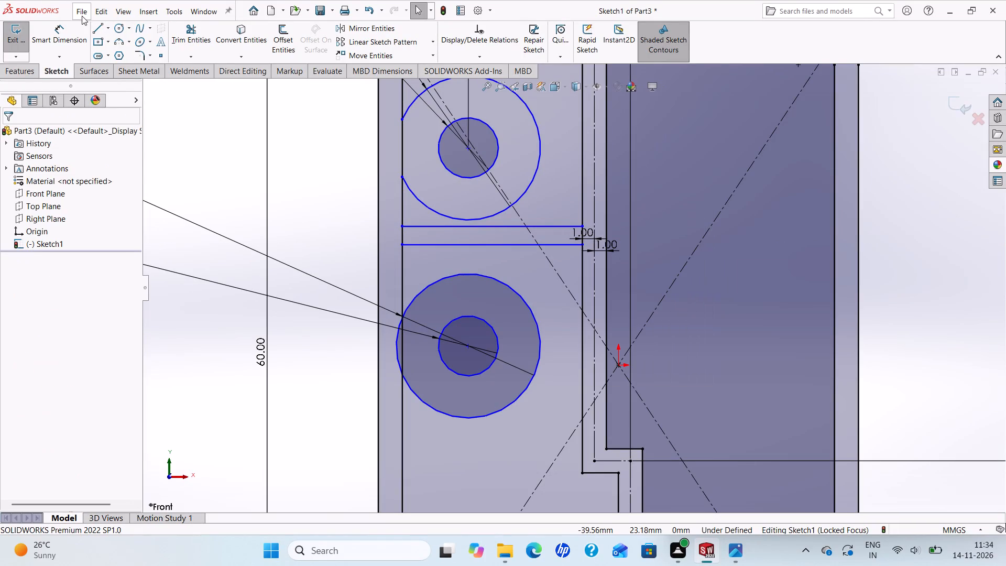
Dimension the spacing between the two horizontal rib lines as 1 mm.
click(46, 43)
click(418, 228)
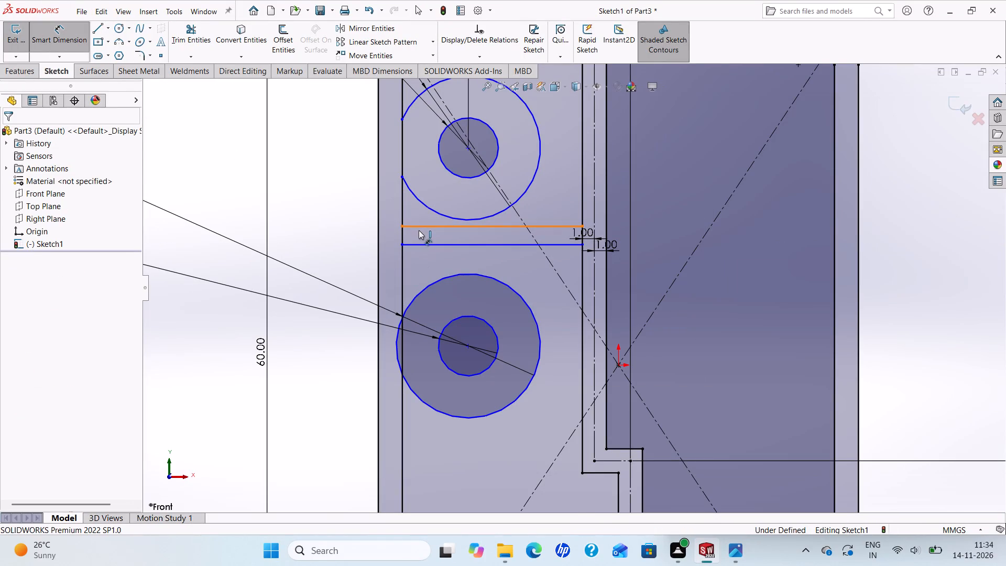
click(422, 245)
click(286, 228)
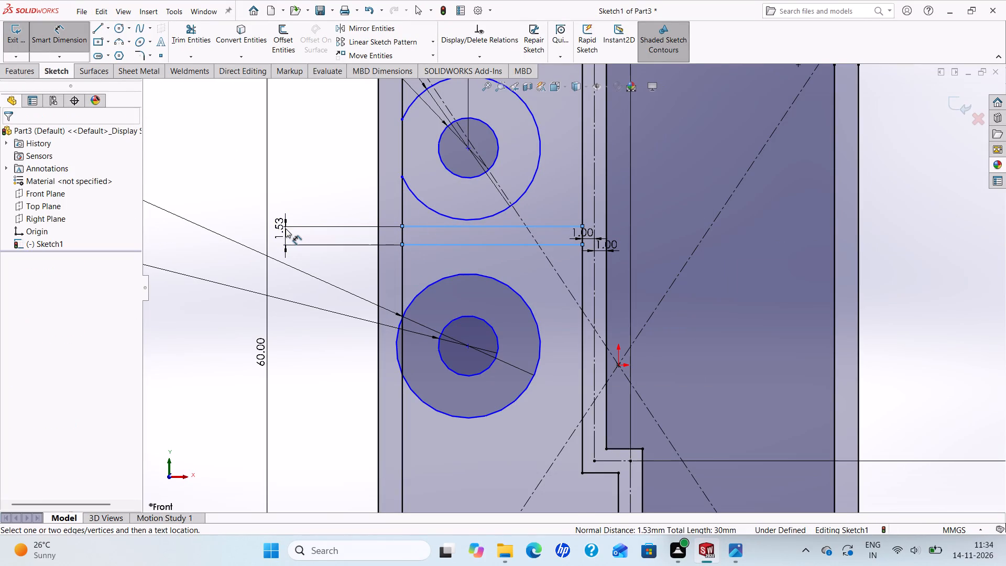
key(1)
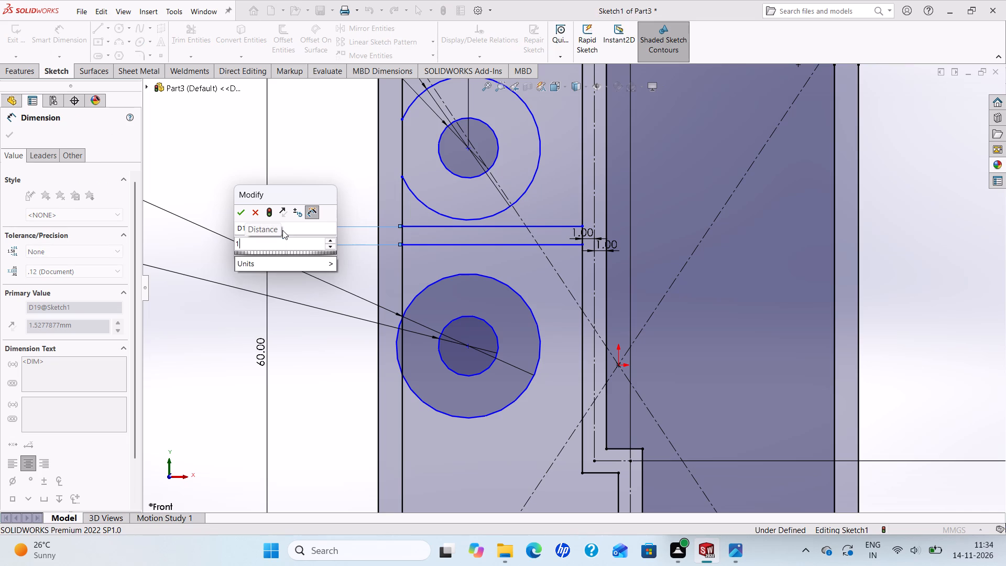
key(Return)
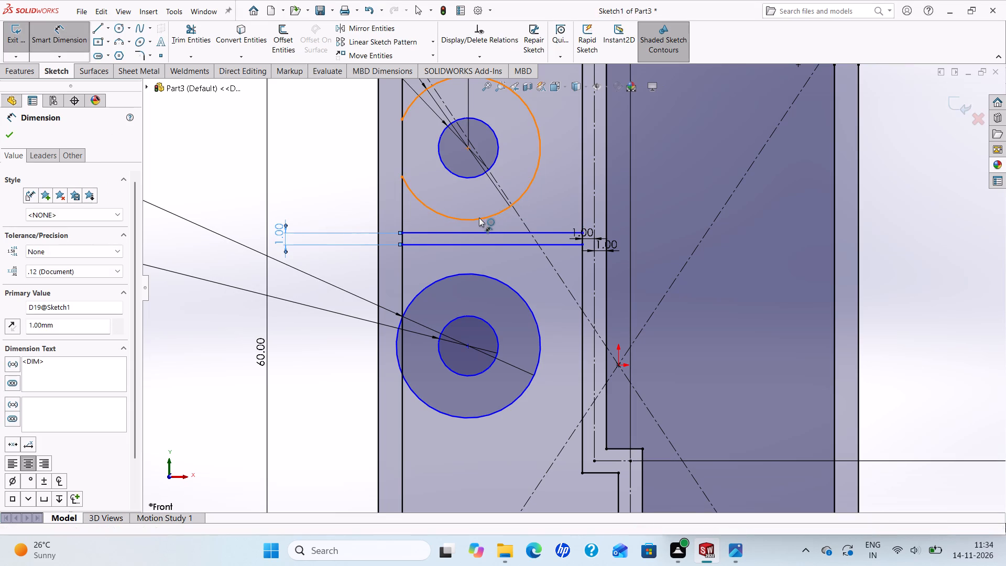
Dimension the vertical distance from the upper boss centre to the upper rib line as 7 mm.
click(466, 145)
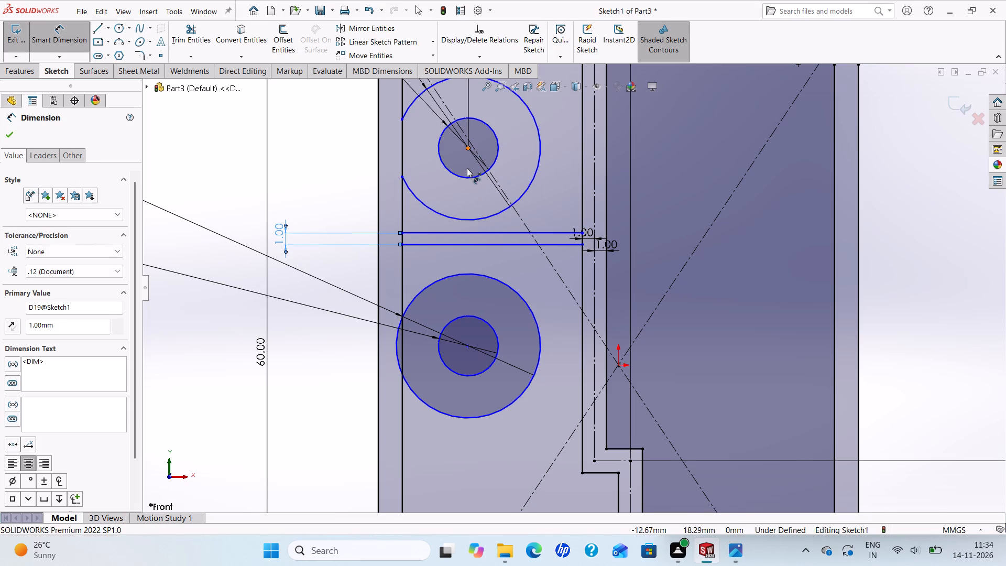
click(470, 232)
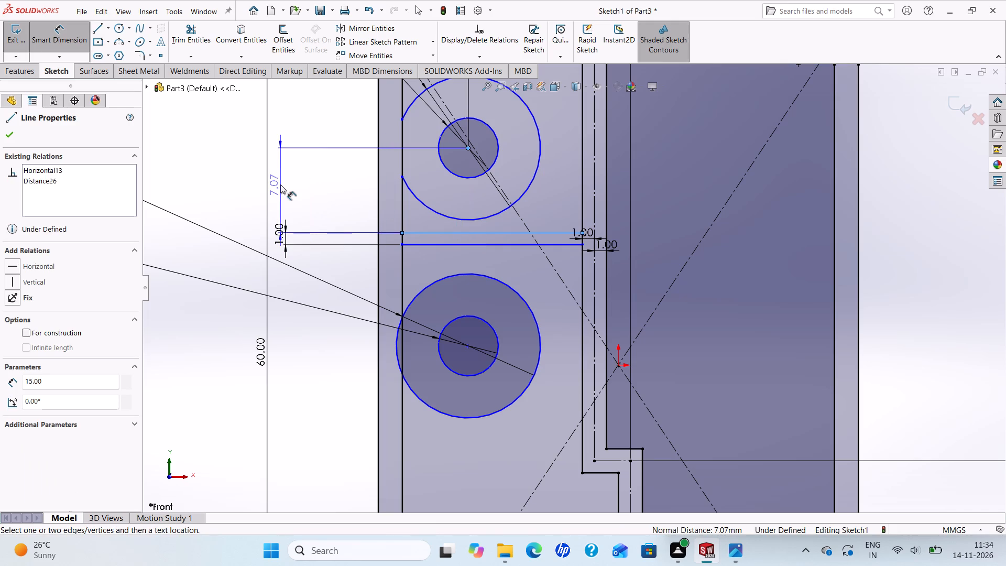
click(244, 184)
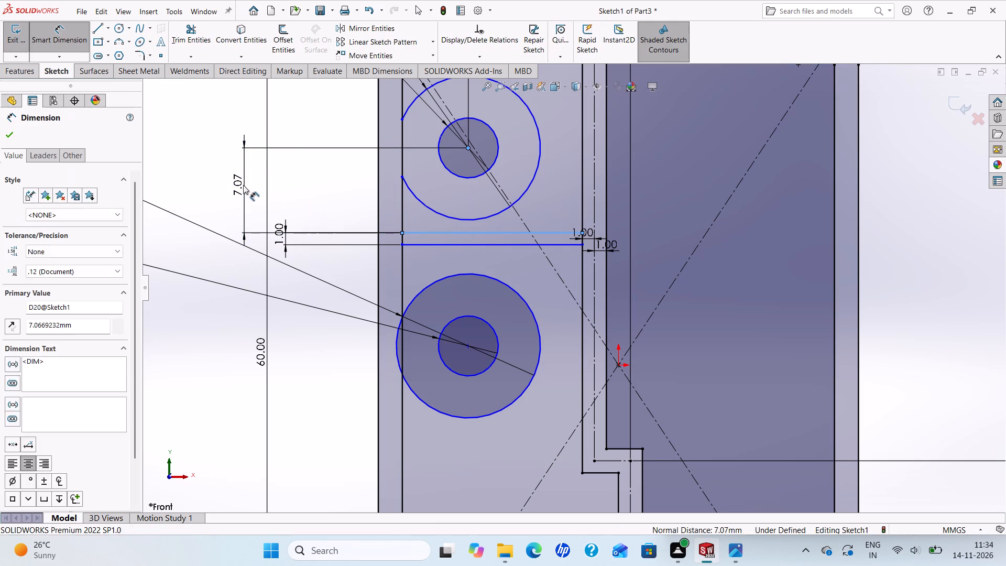
key(7)
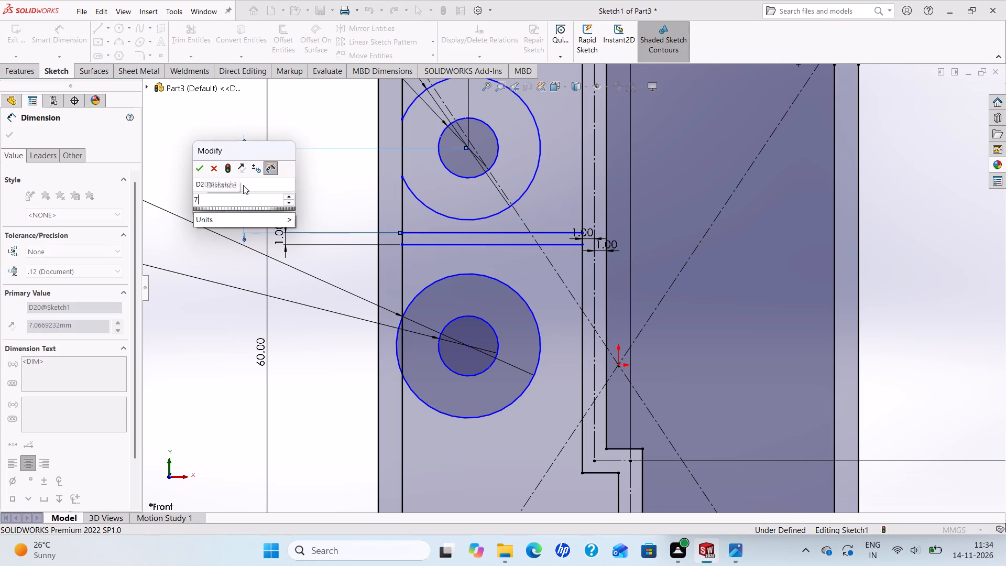
key(Return)
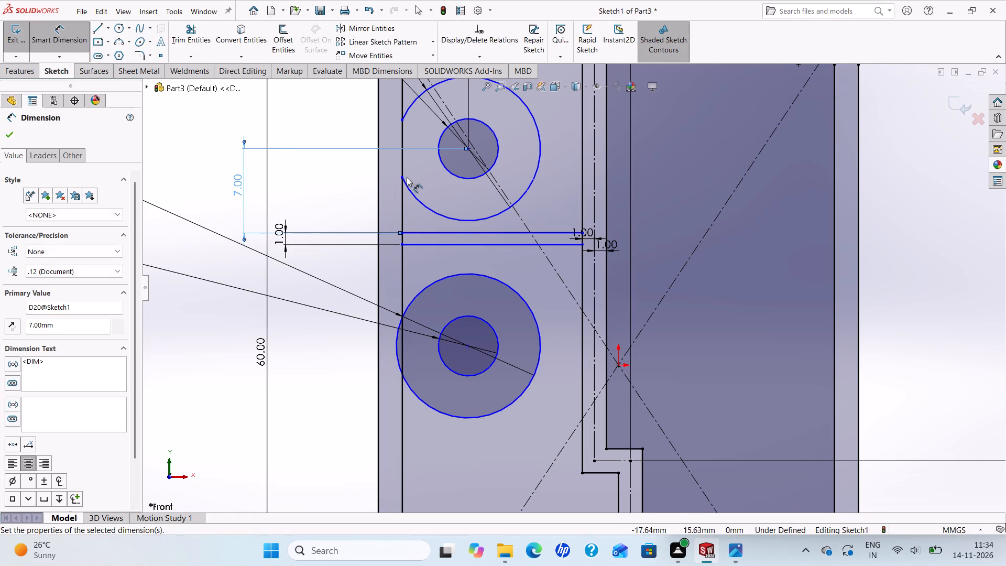
Dimension the vertical distance from the upper boss centre to the housing's top outer edge at about 12 mm, checking the reference drawing.
scroll(410, 175, up, 4)
scroll(491, 169, down, 4)
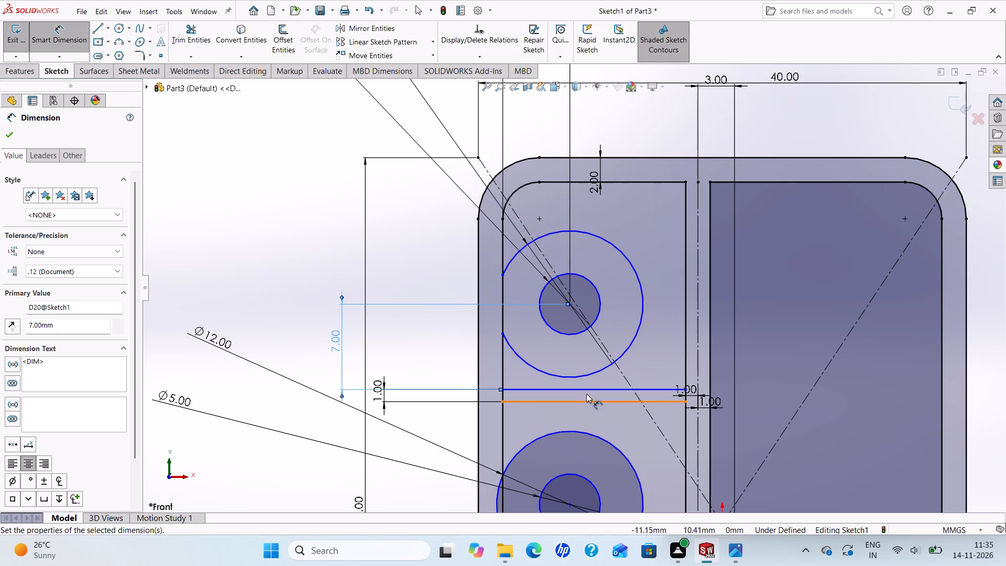
click(570, 302)
click(557, 156)
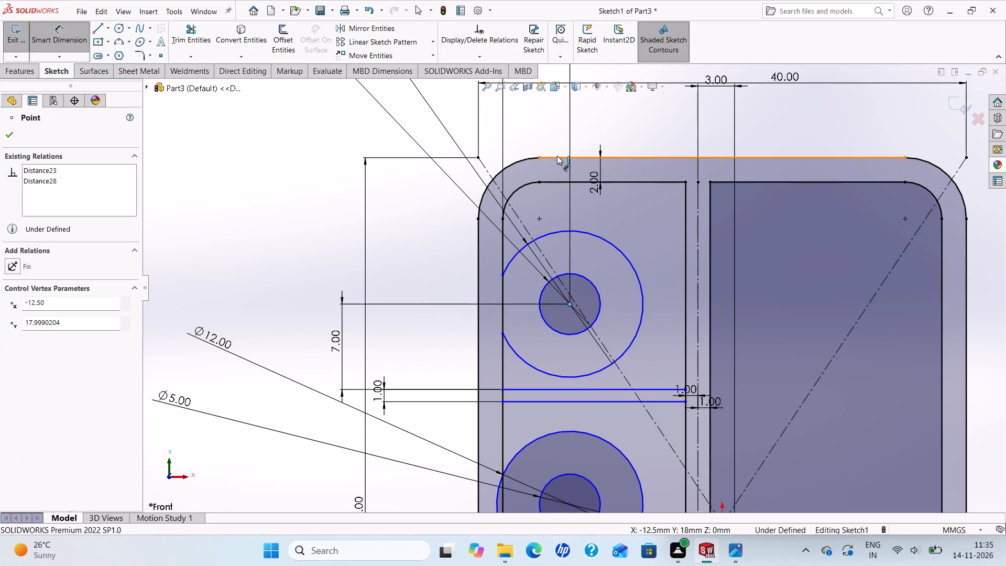
click(307, 176)
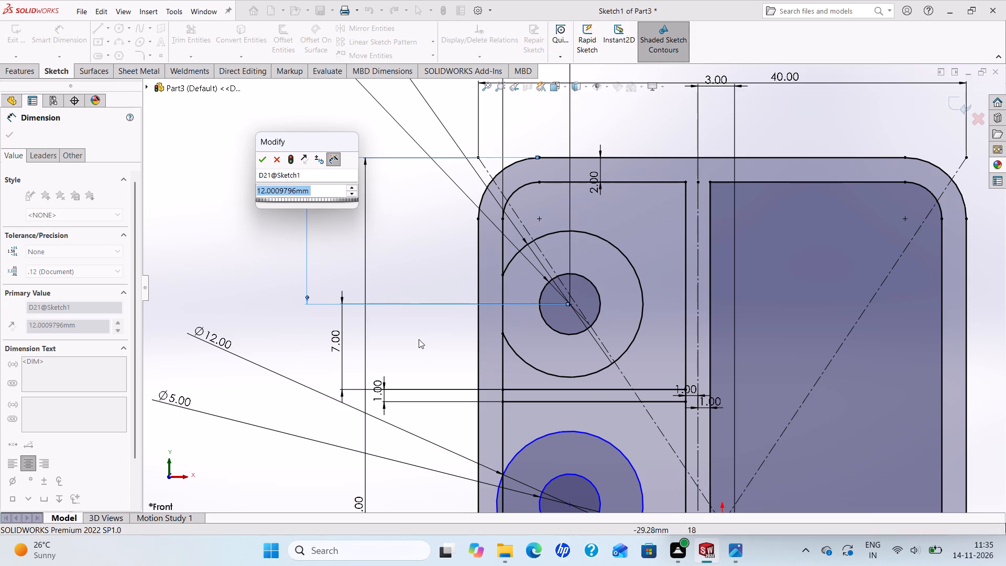
scroll(479, 379, up, 4)
scroll(528, 394, down, 2)
scroll(531, 394, up, 1)
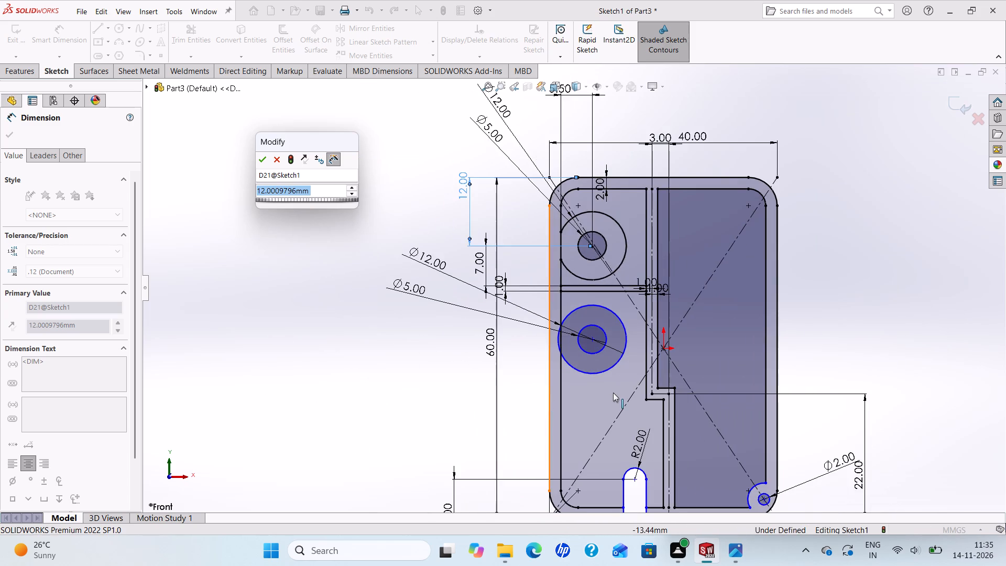
scroll(613, 393, down, 1)
scroll(610, 388, up, 2)
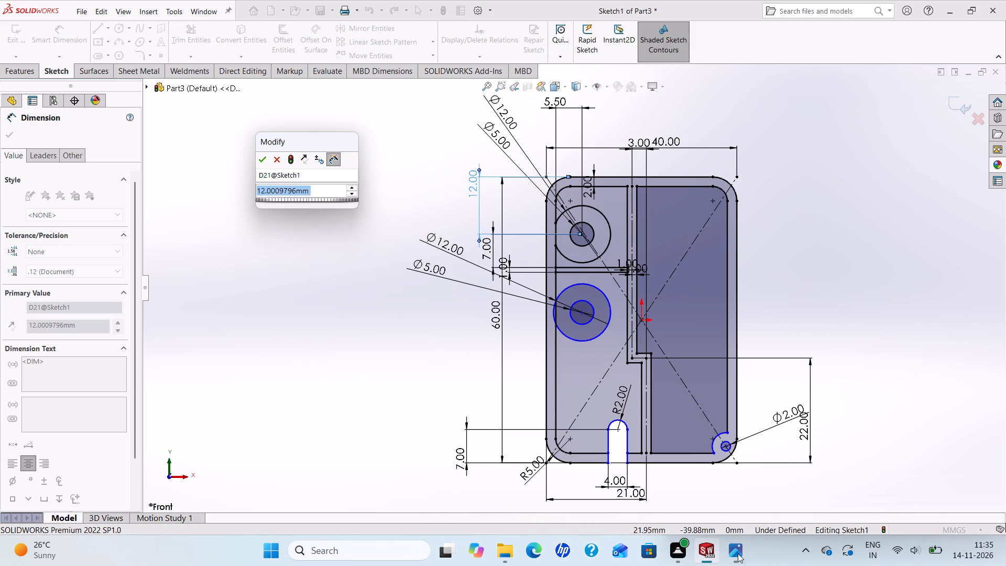
click(734, 553)
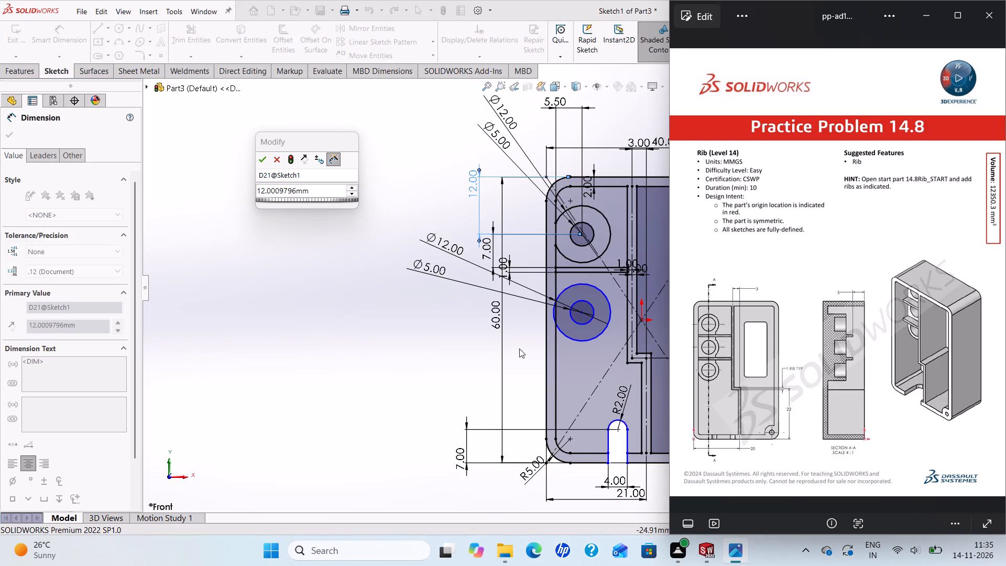
click(259, 157)
Set the vertical distance from the upper boss centre to the upper rib line to 6 mm.
scroll(637, 274, down, 3)
scroll(598, 280, up, 2)
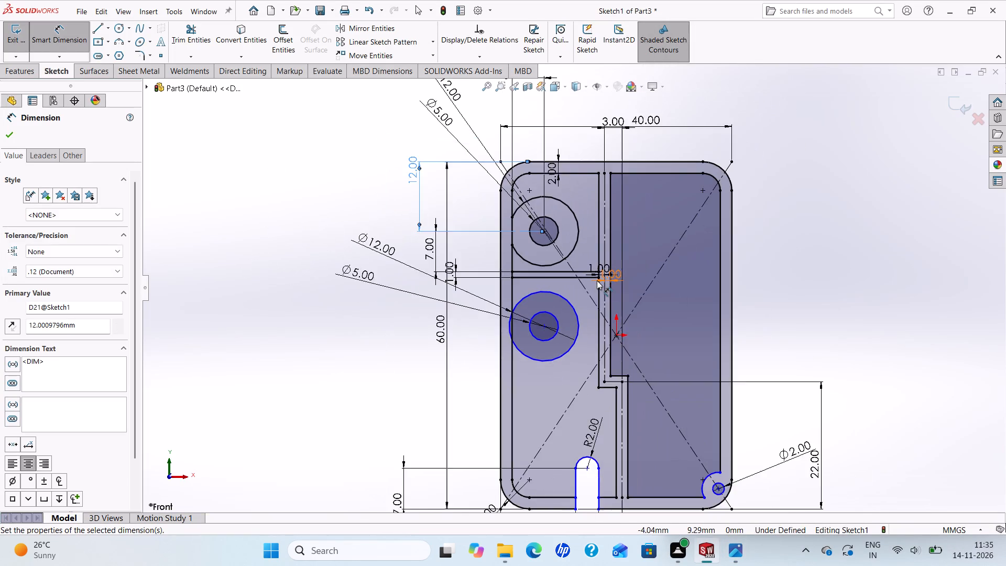
scroll(597, 280, down, 2)
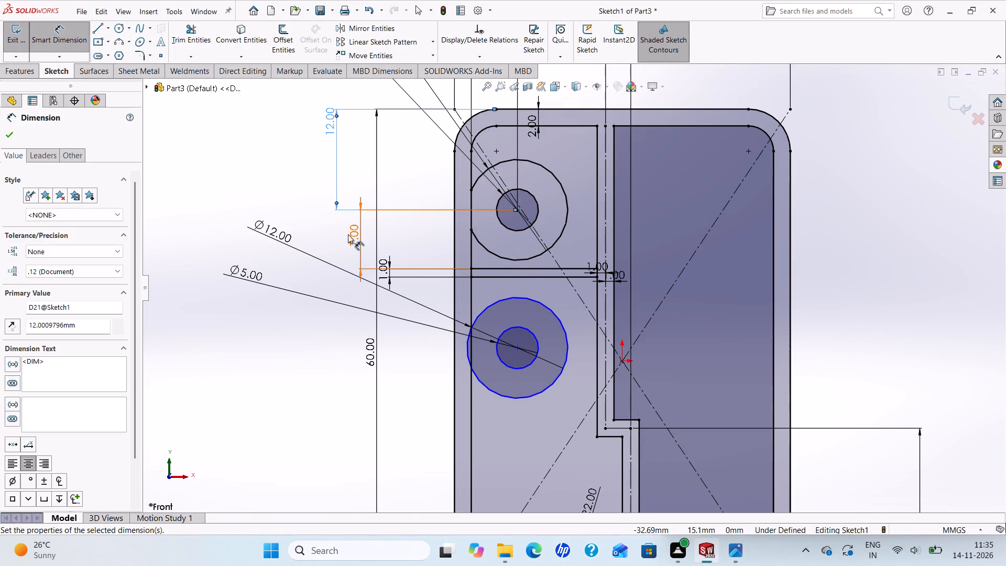
click(351, 230)
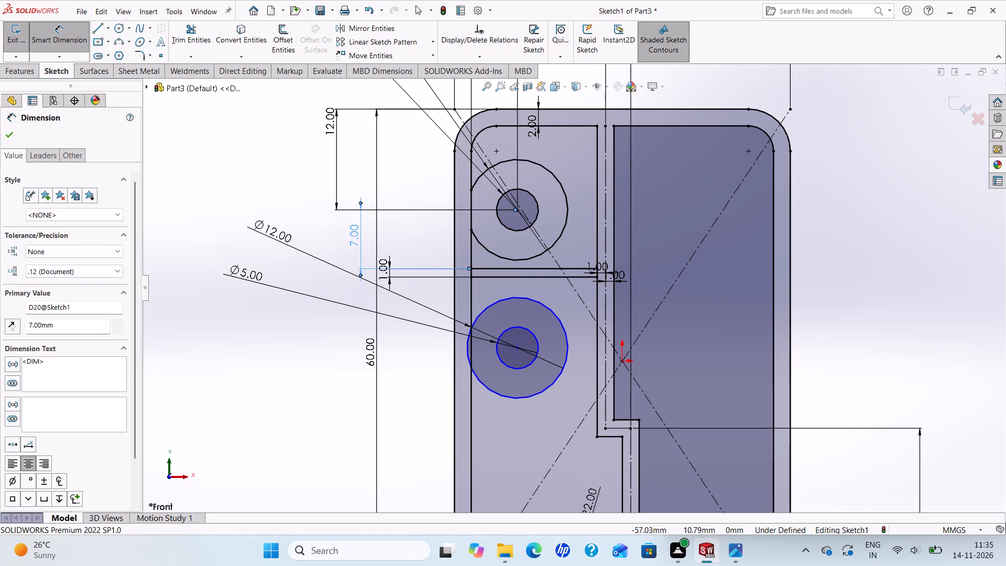
drag(64, 325, 0, 339)
key(6)
key(Return)
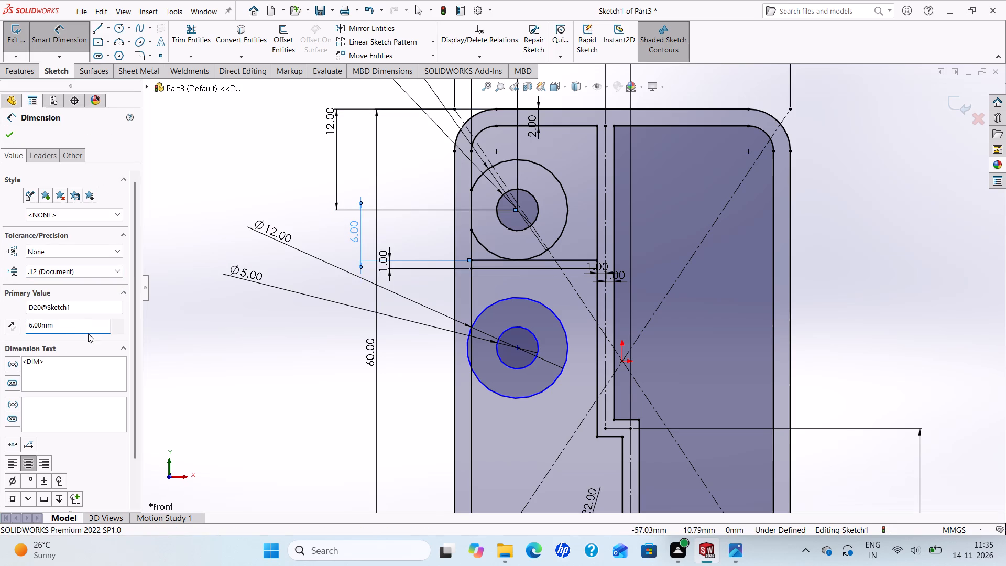
click(6, 132)
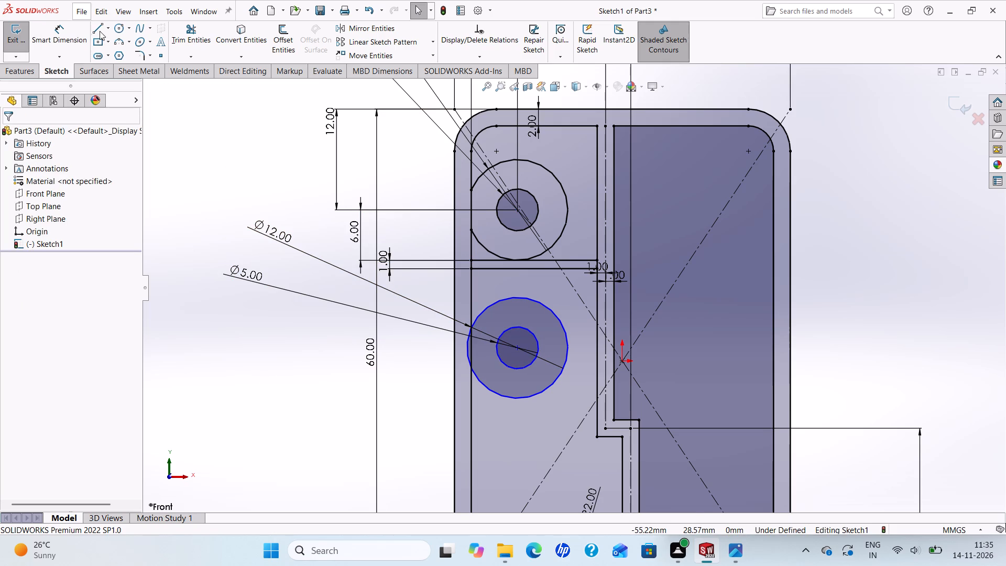
Dimension the vertical distance from the lower rib line to the lower boss centre as 8 mm.
click(58, 39)
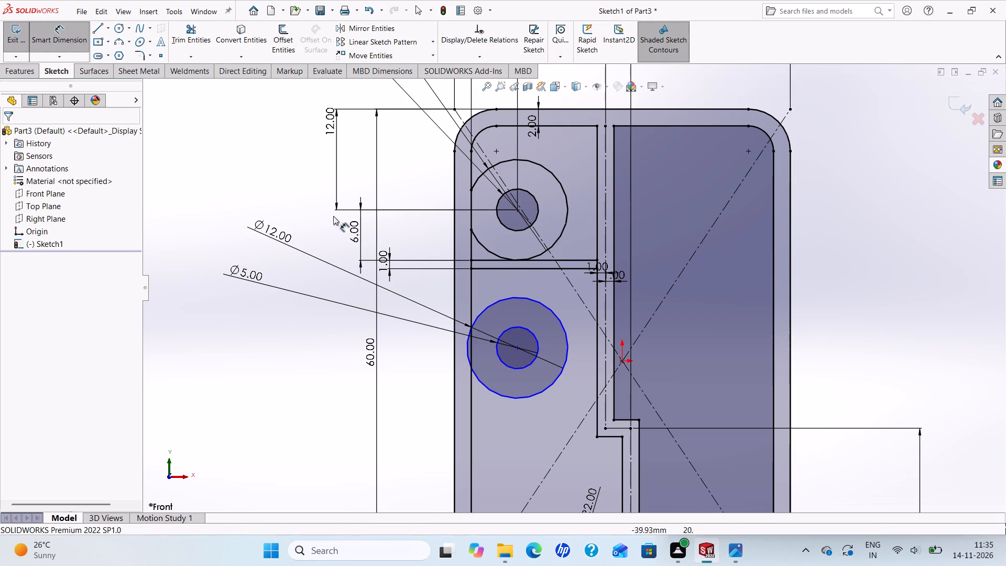
click(517, 349)
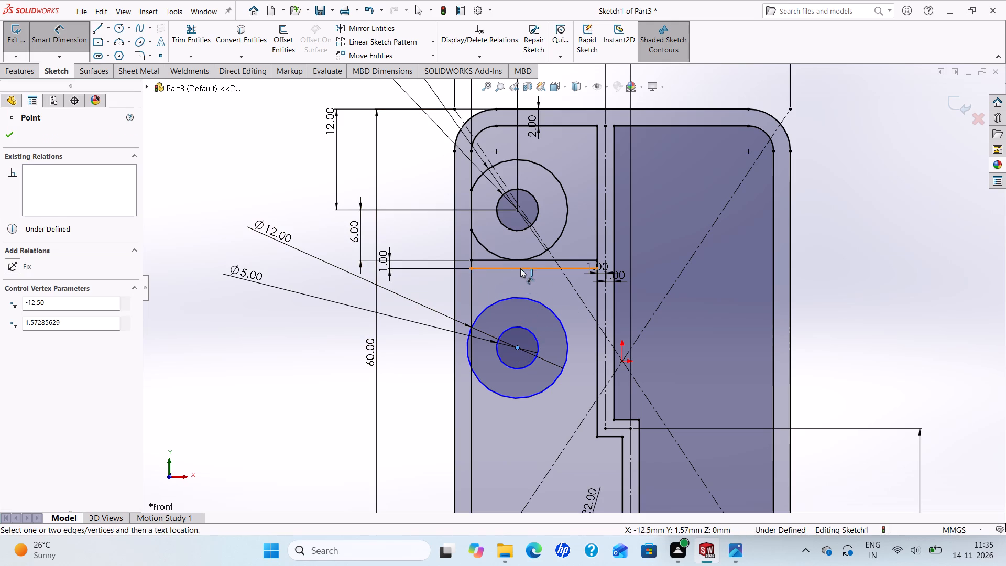
click(520, 267)
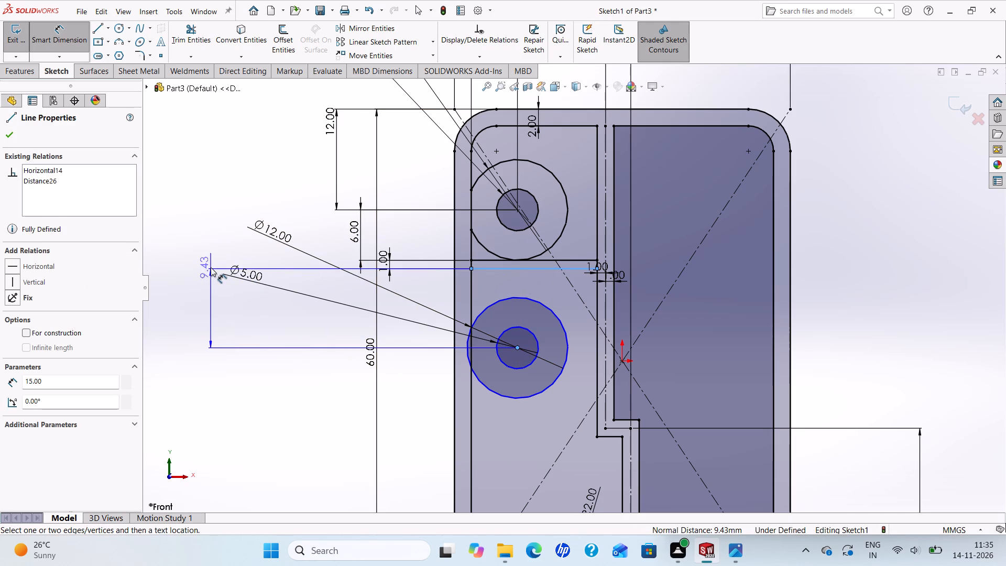
click(209, 266)
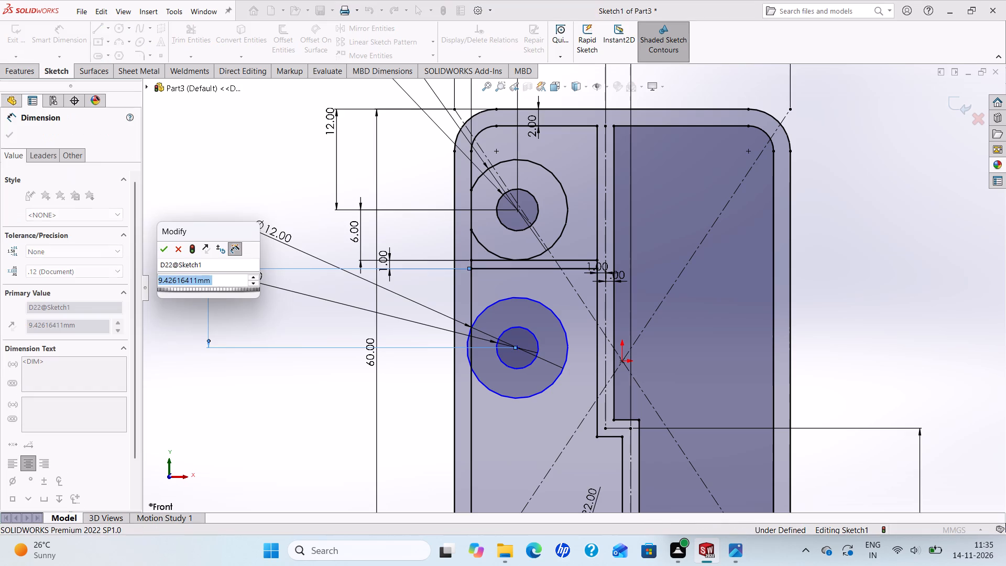
key(8)
key(Return)
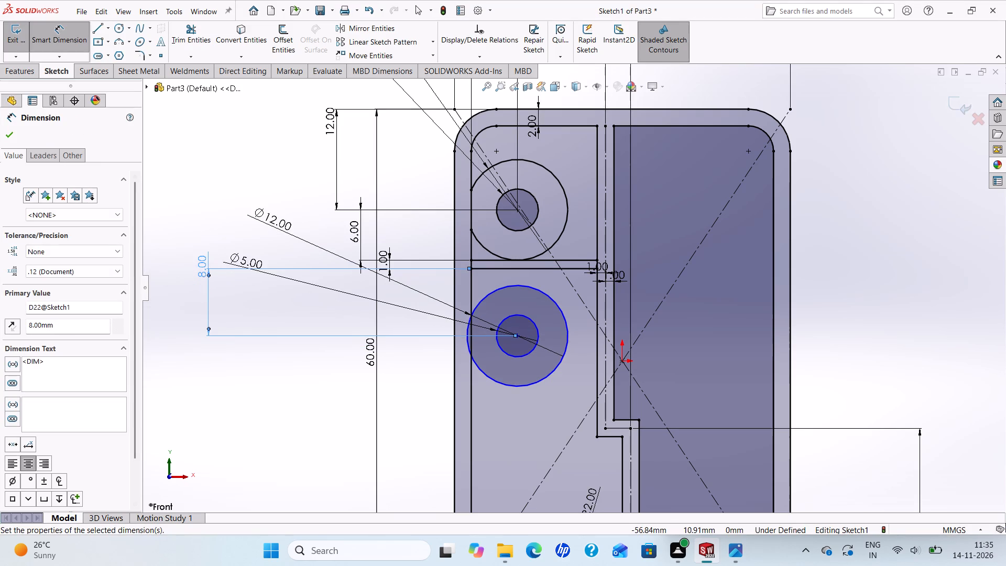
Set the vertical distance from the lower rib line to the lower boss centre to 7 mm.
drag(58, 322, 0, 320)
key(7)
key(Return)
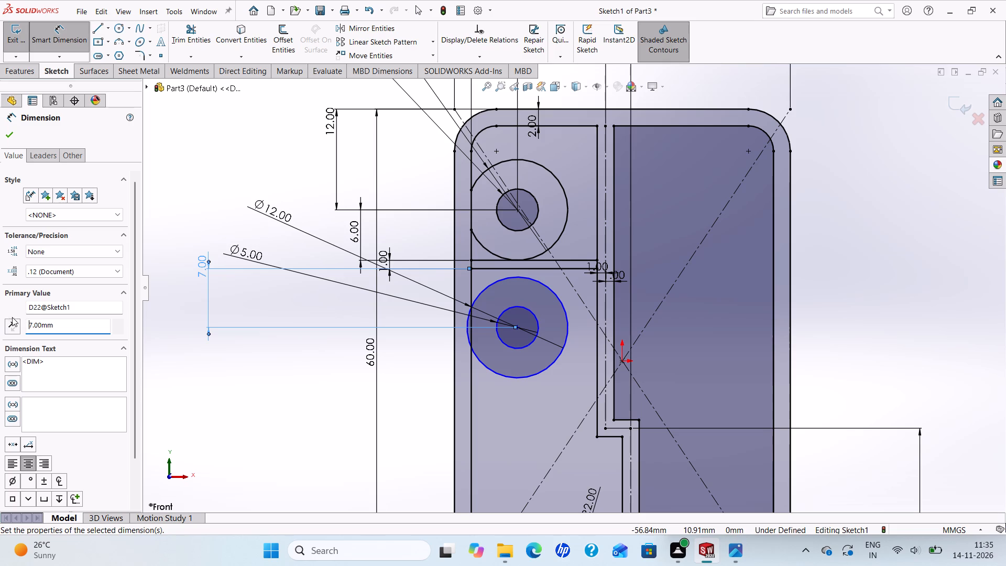
Set the vertical distance from the lower rib line to the lower boss centre to 6 mm and finish dimensioning.
drag(54, 328, 0, 322)
key(6)
key(Return)
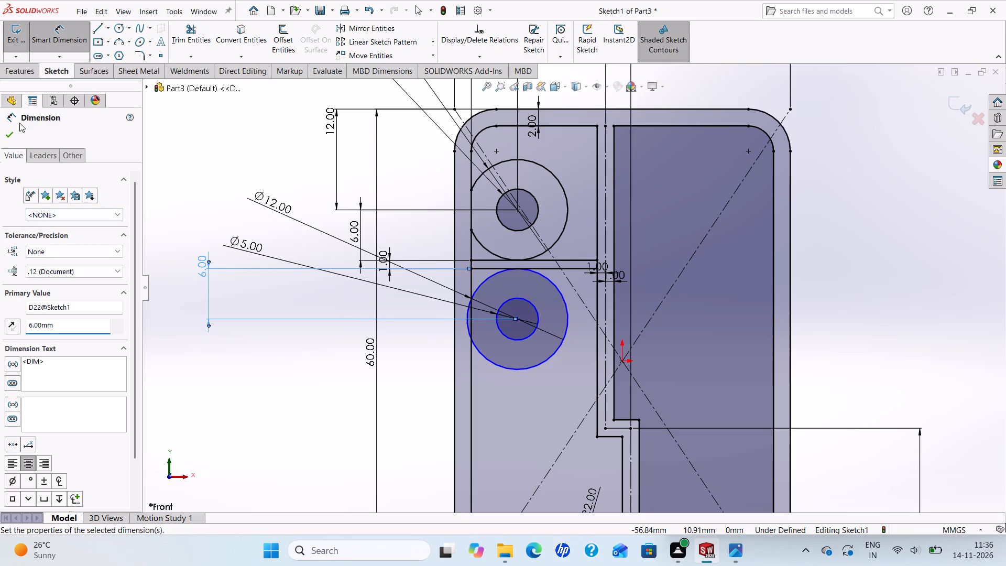
click(9, 139)
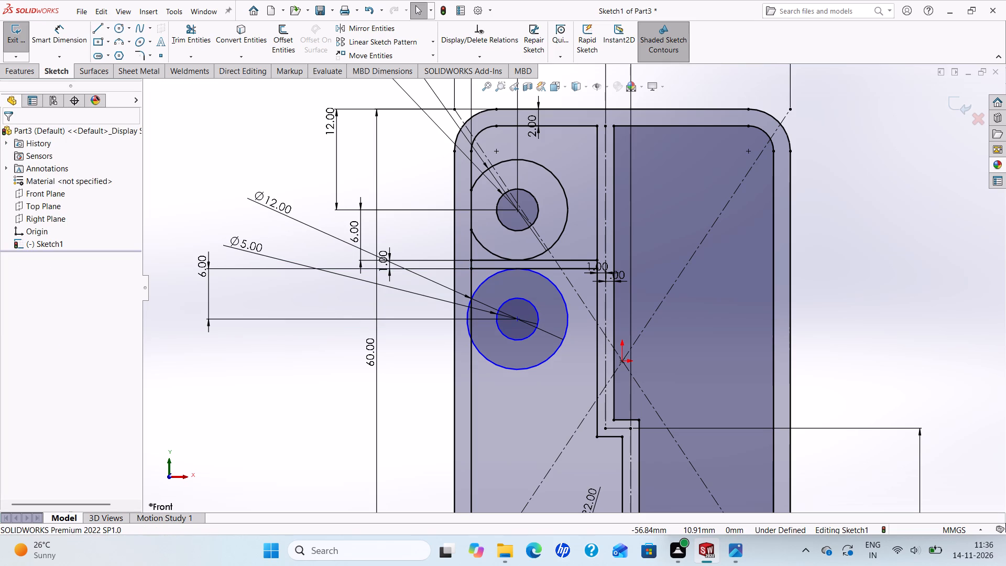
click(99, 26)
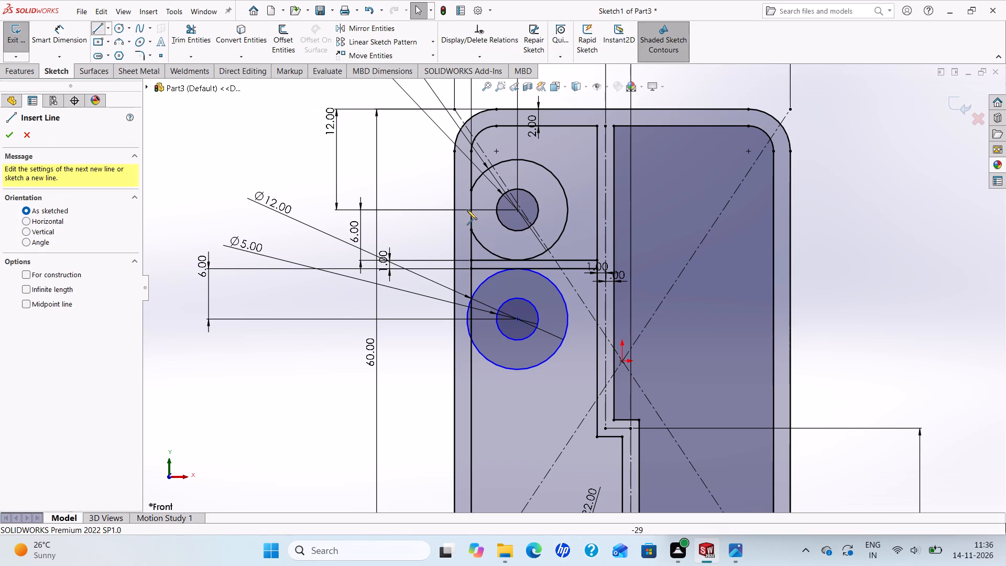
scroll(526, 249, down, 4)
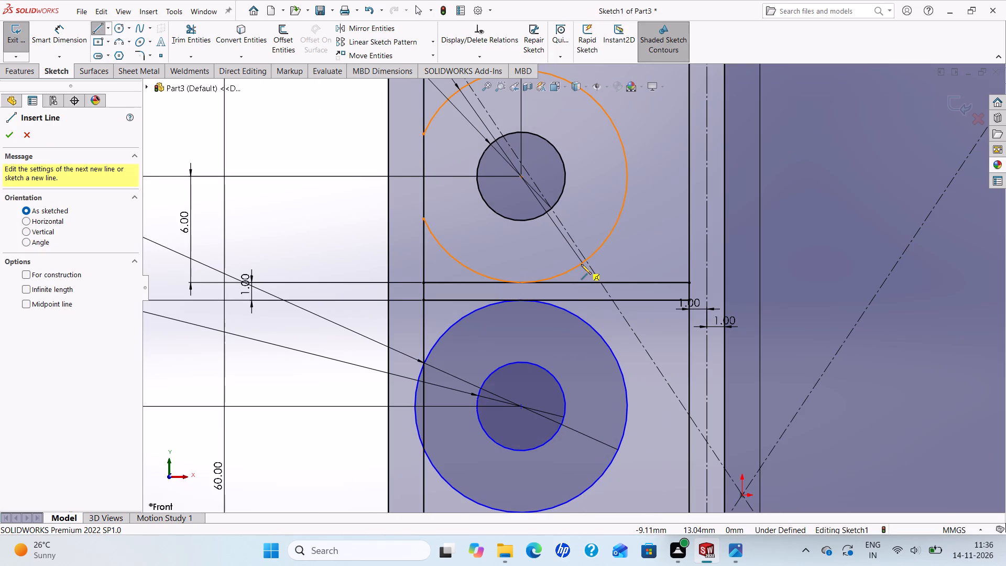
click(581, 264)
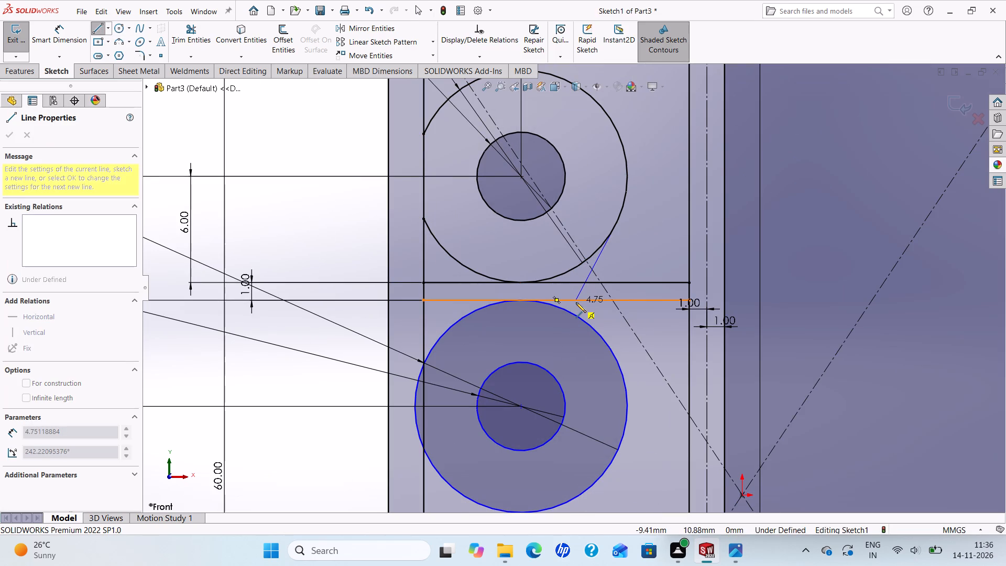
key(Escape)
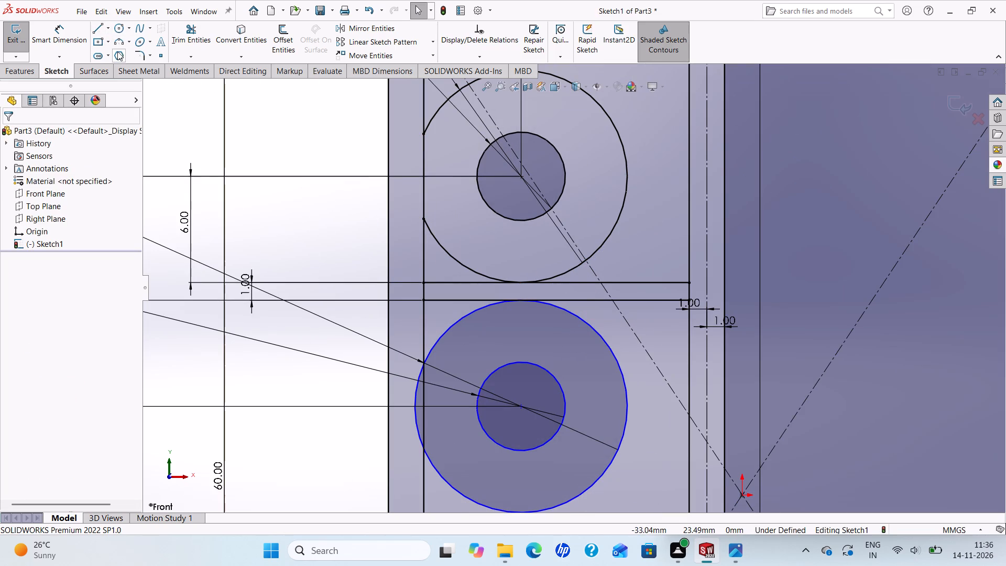
Sketch a vertical line about 3 mm long from the upper boss's outer circle down to the lower boss's outer circle, crossing both rib lines.
click(97, 29)
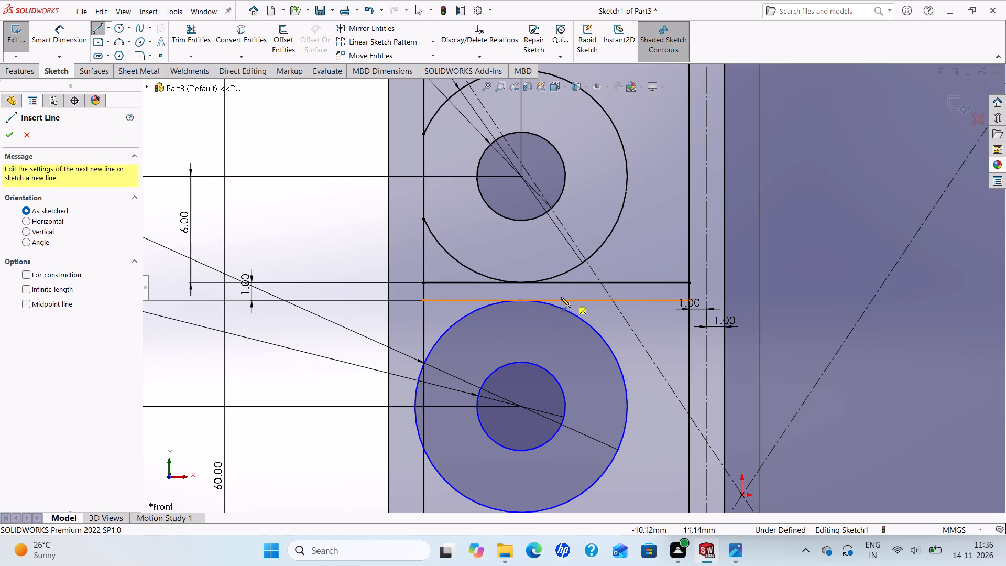
scroll(584, 276, down, 3)
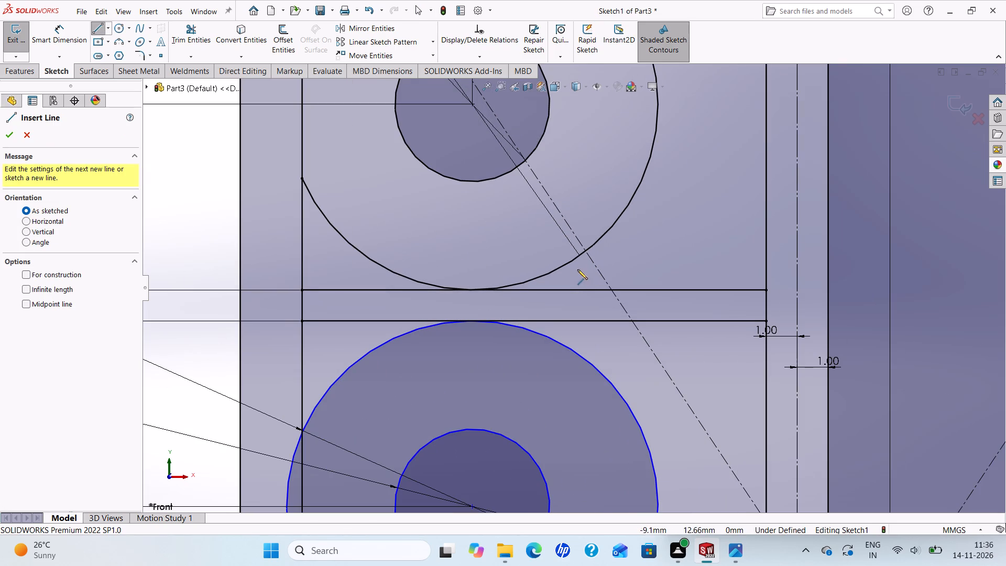
click(571, 261)
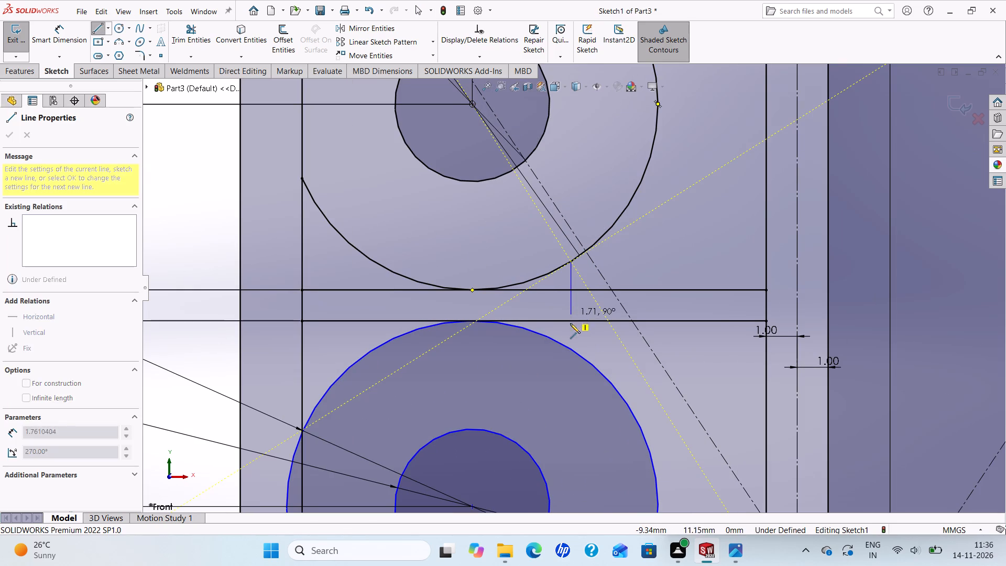
click(571, 353)
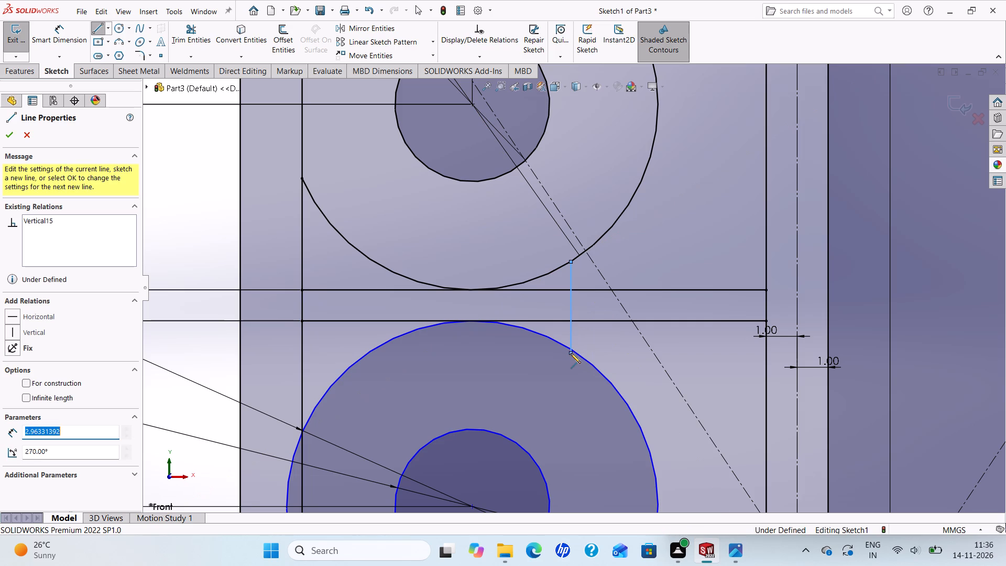
right_click(571, 353)
click(617, 362)
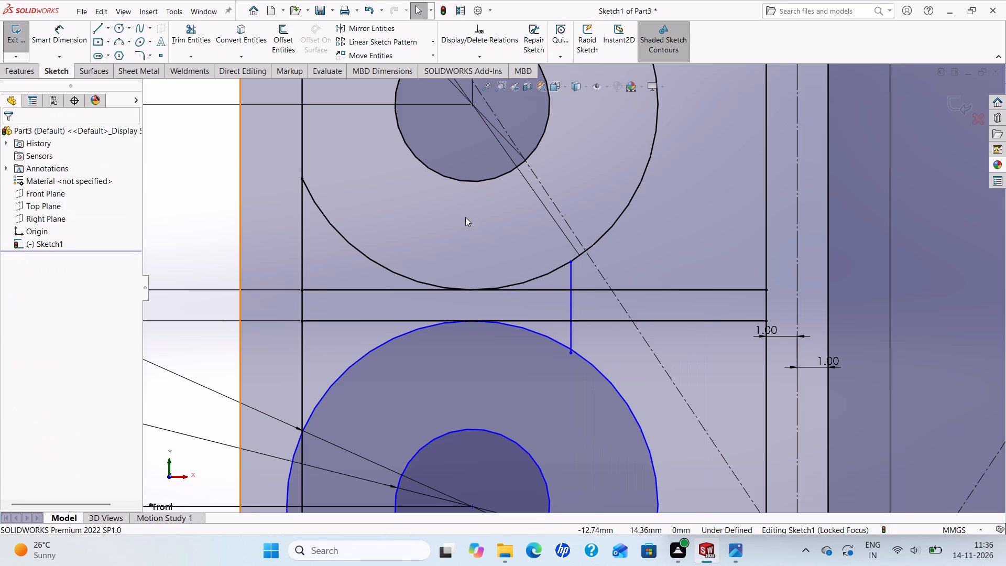
Trim away the part of the short vertical line that lies between the two horizontal rib lines.
scroll(465, 217, down, 1)
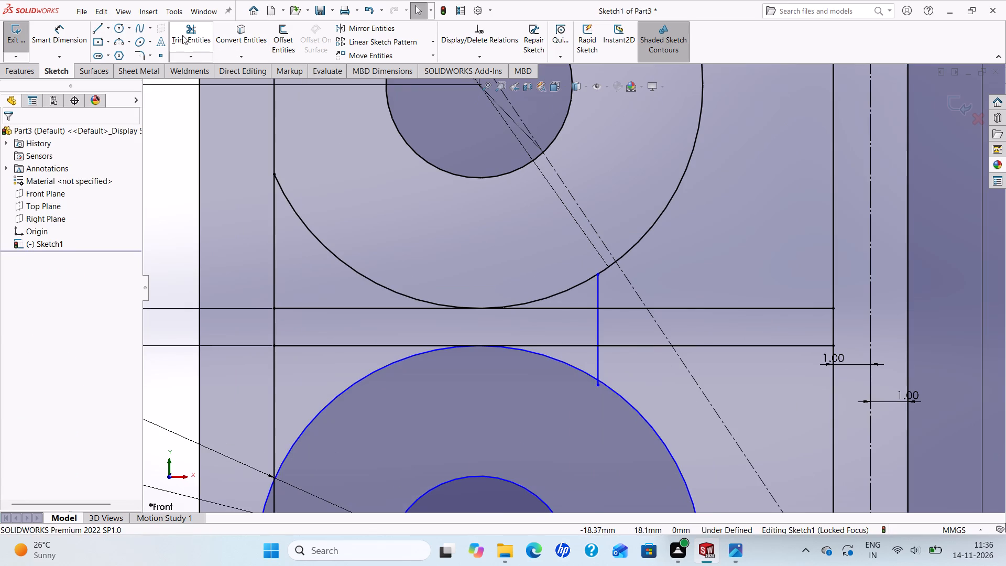
click(183, 35)
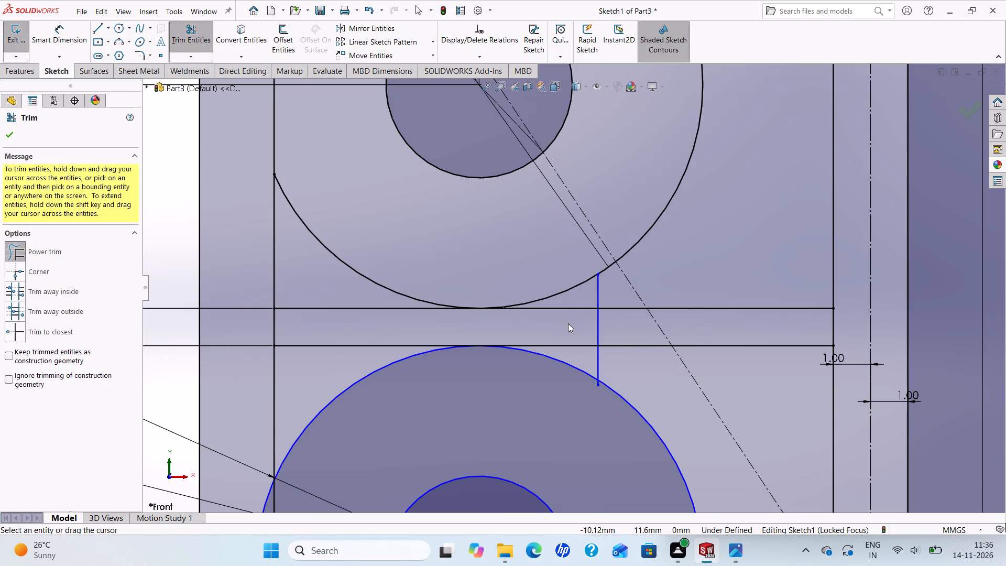
drag(569, 323, 619, 327)
scroll(610, 373, up, 5)
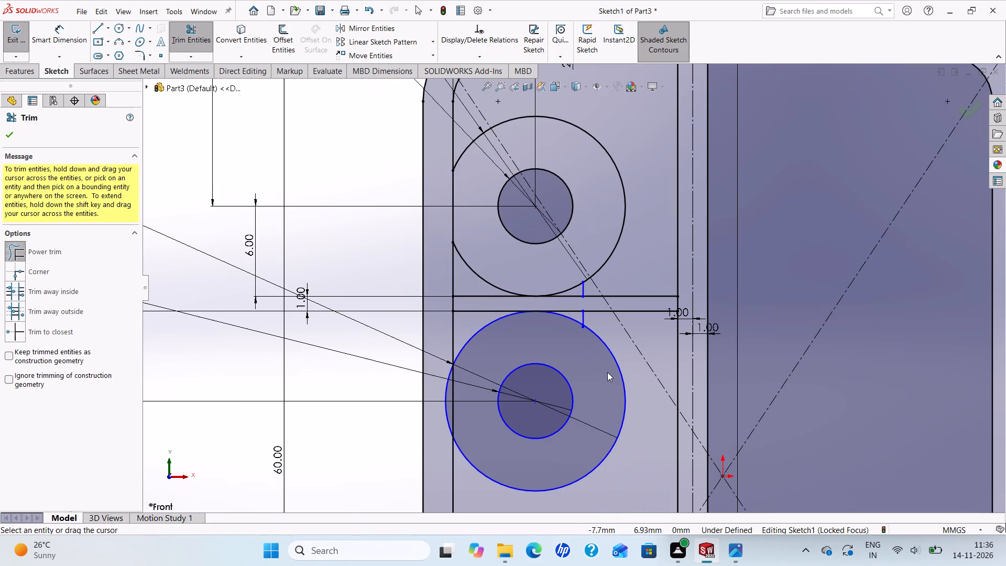
click(7, 133)
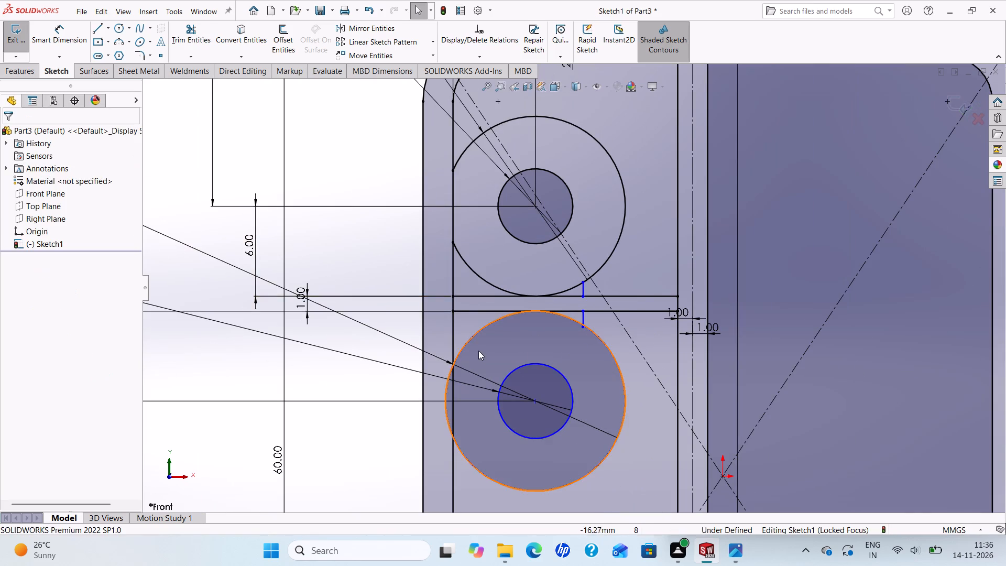
Trim the arc of the lower boss's outer circle that extends past the housing's inner side wall line.
scroll(478, 350, up, 2)
scroll(591, 384, down, 1)
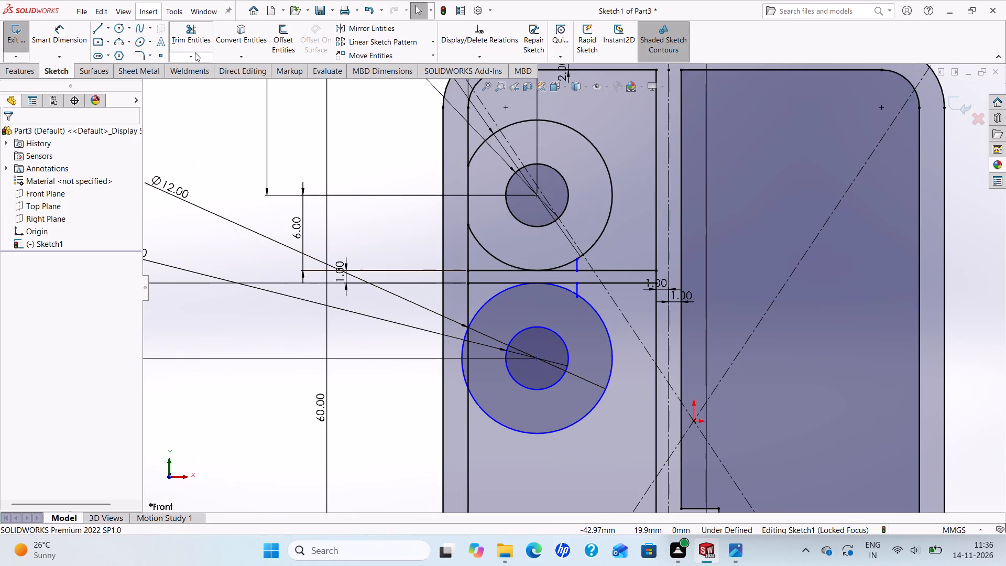
click(189, 38)
scroll(461, 337, down, 4)
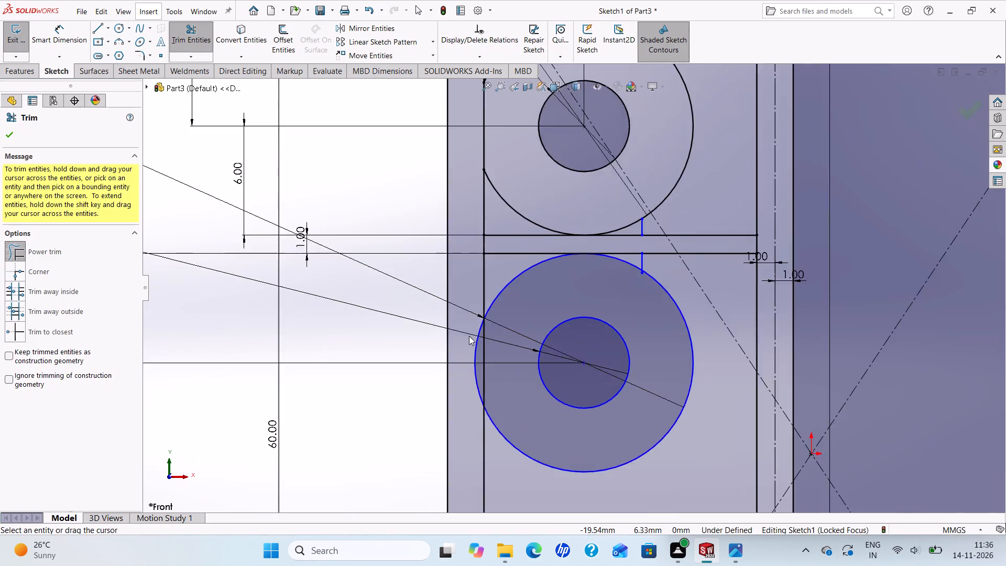
scroll(469, 336, down, 4)
drag(522, 286, 529, 300)
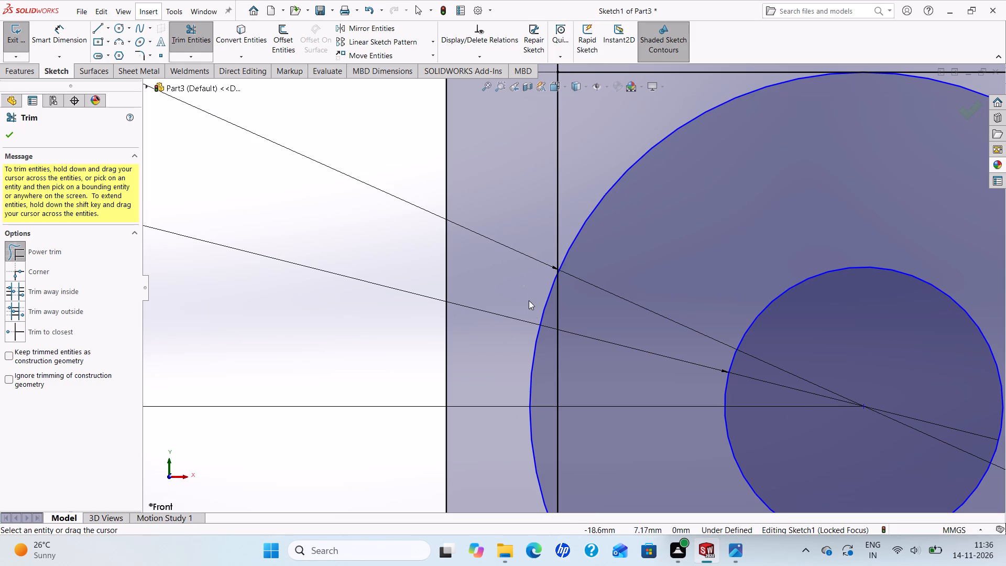
drag(529, 300, 538, 371)
scroll(528, 364, up, 4)
scroll(579, 377, up, 2)
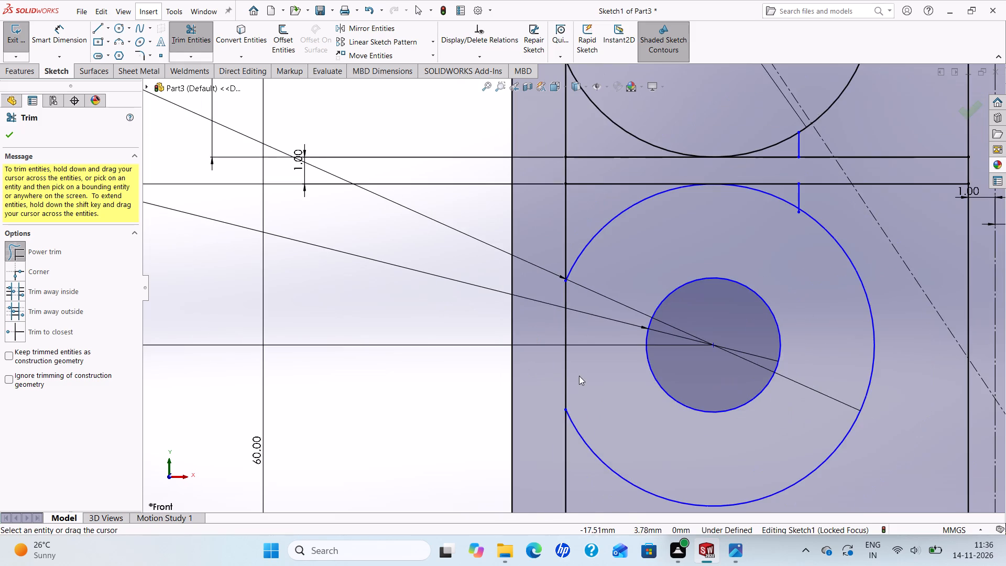
scroll(579, 376, up, 1)
scroll(642, 333, up, 3)
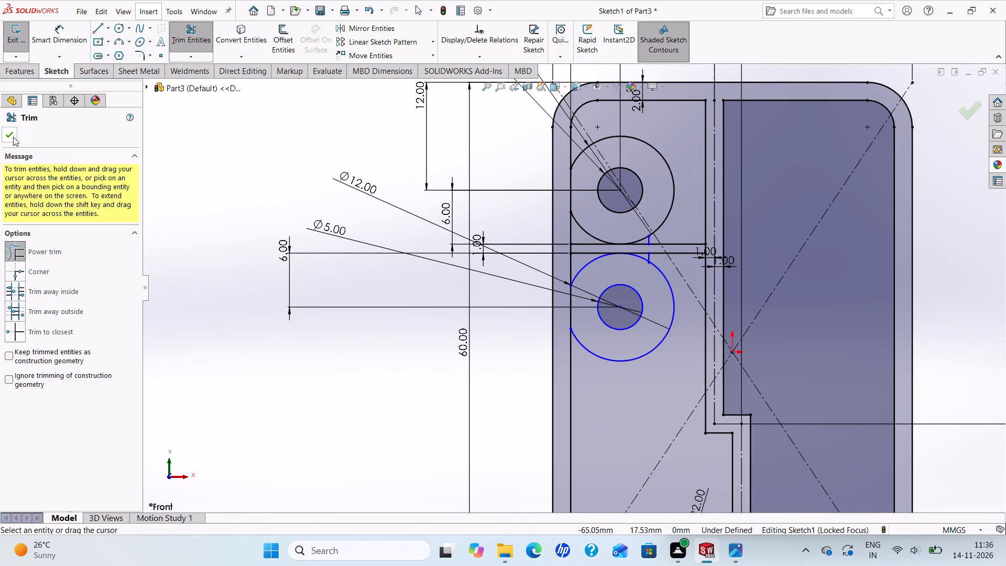
click(13, 136)
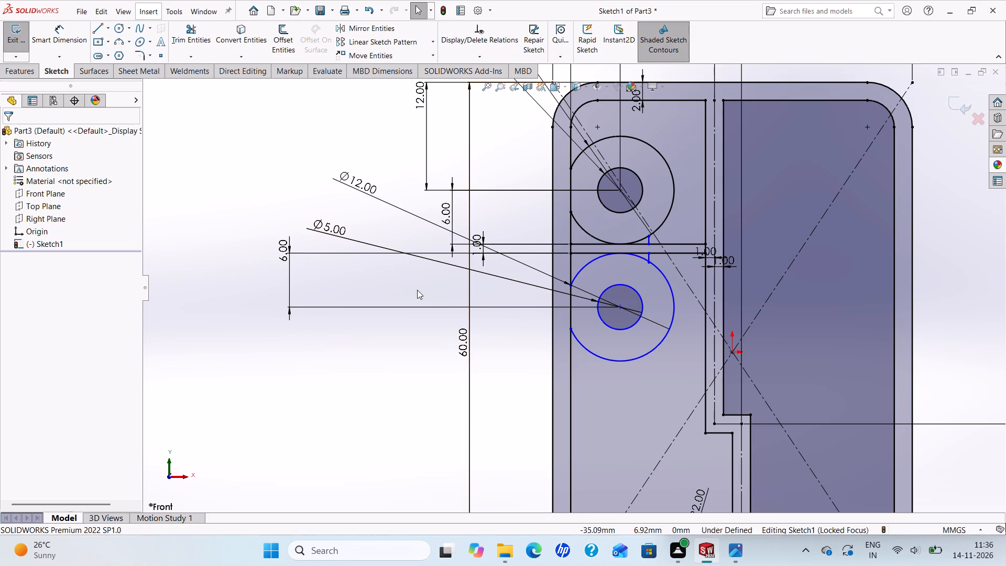
Sketch a 15 mm horizontal line at the bottom of the lower boss circle, from the inner side wall to the stepped divider wall.
scroll(549, 279, up, 3)
scroll(643, 334, down, 3)
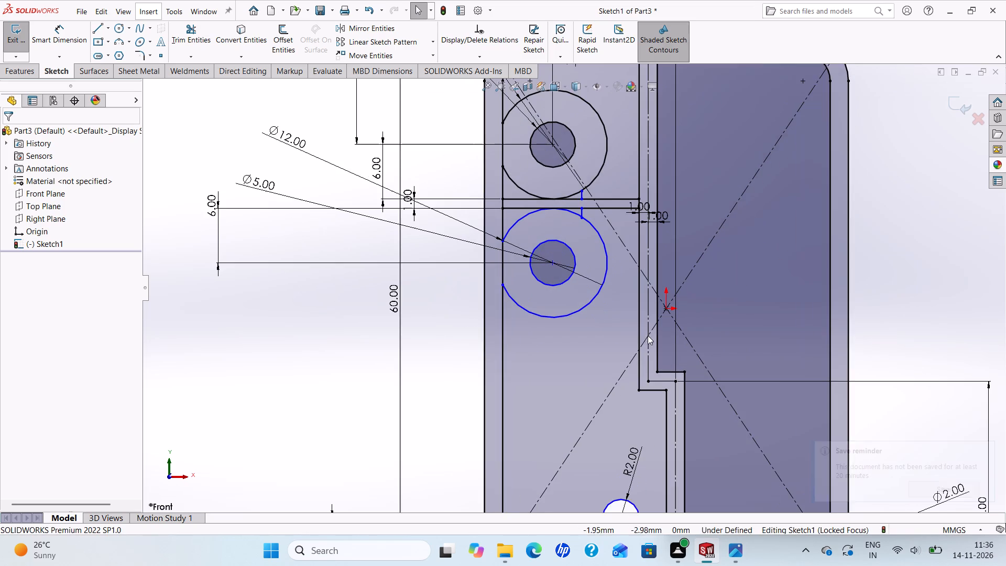
scroll(615, 315, up, 3)
scroll(609, 303, down, 2)
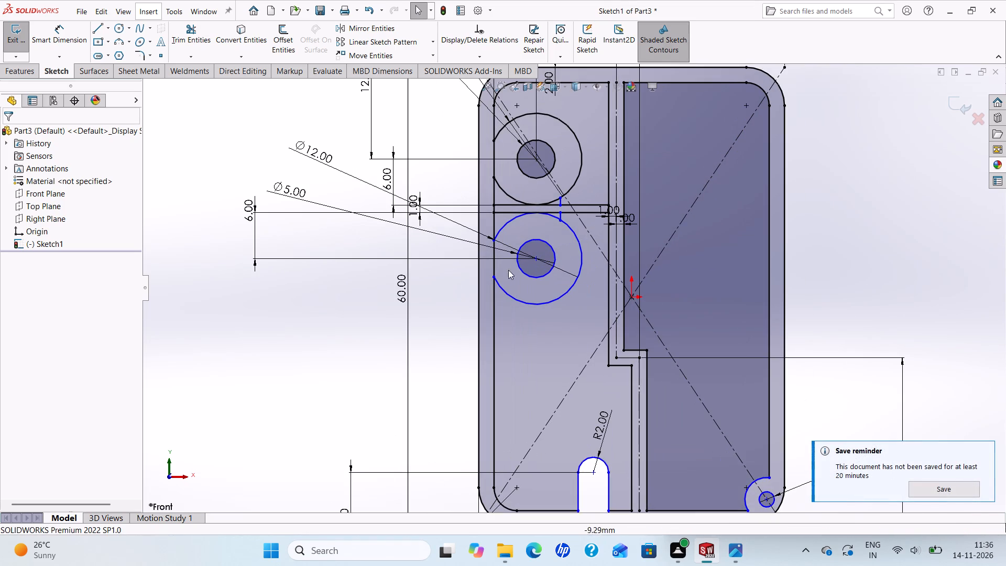
click(95, 28)
scroll(514, 340, down, 3)
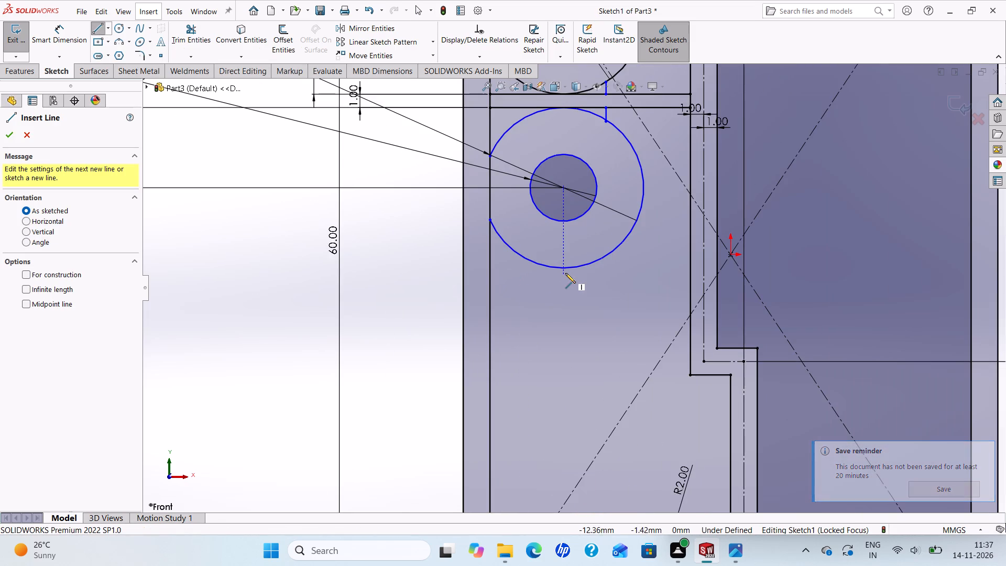
click(489, 269)
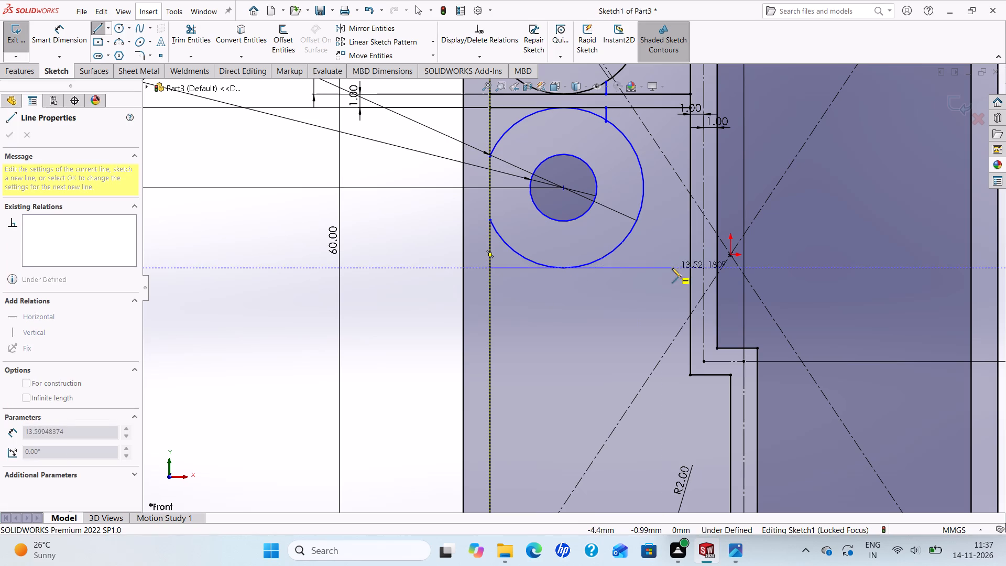
click(688, 268)
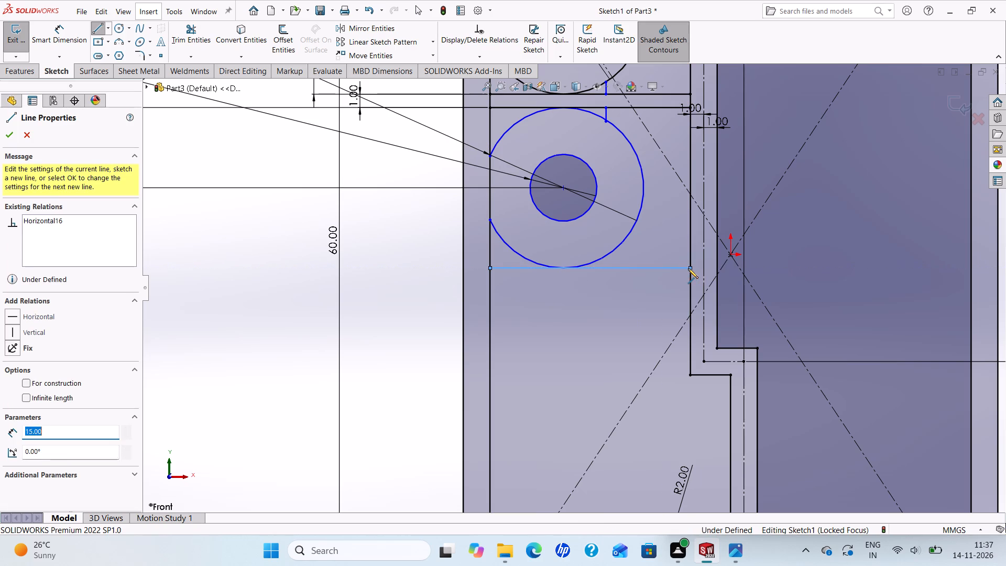
right_click(688, 268)
click(711, 276)
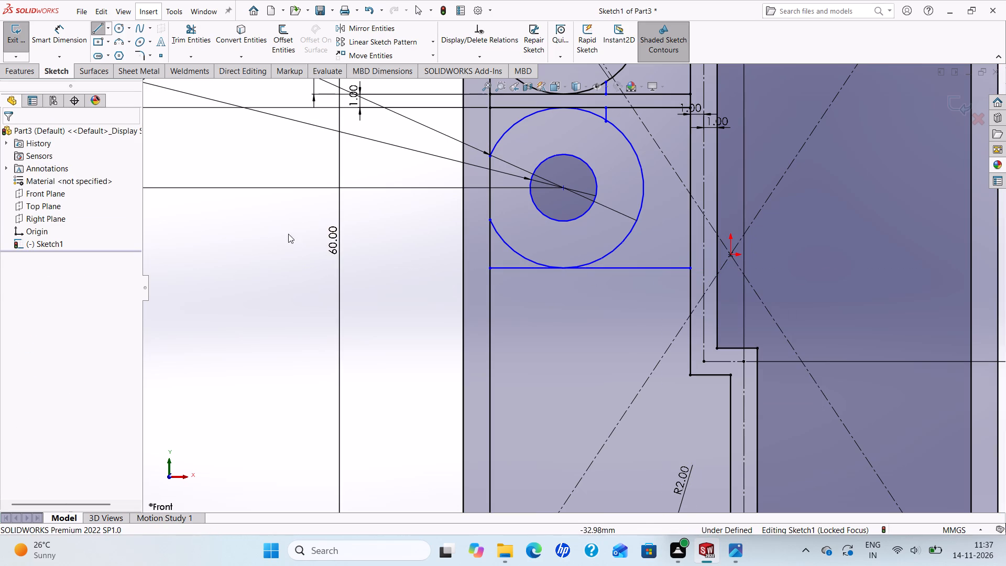
Sketch a second 15 mm horizontal line about 1.6 mm below the first, from the inner side wall to the divider wall.
click(100, 27)
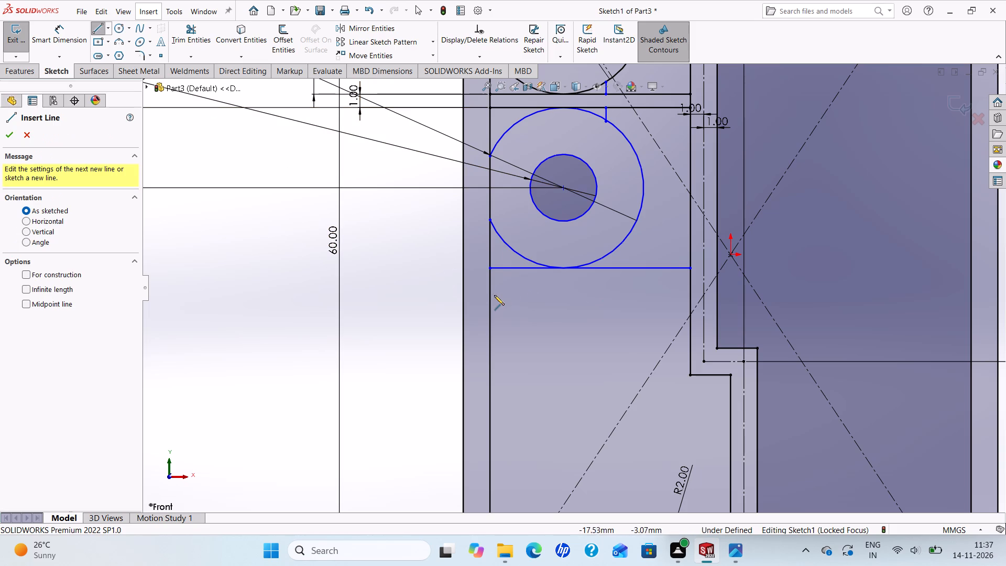
click(490, 290)
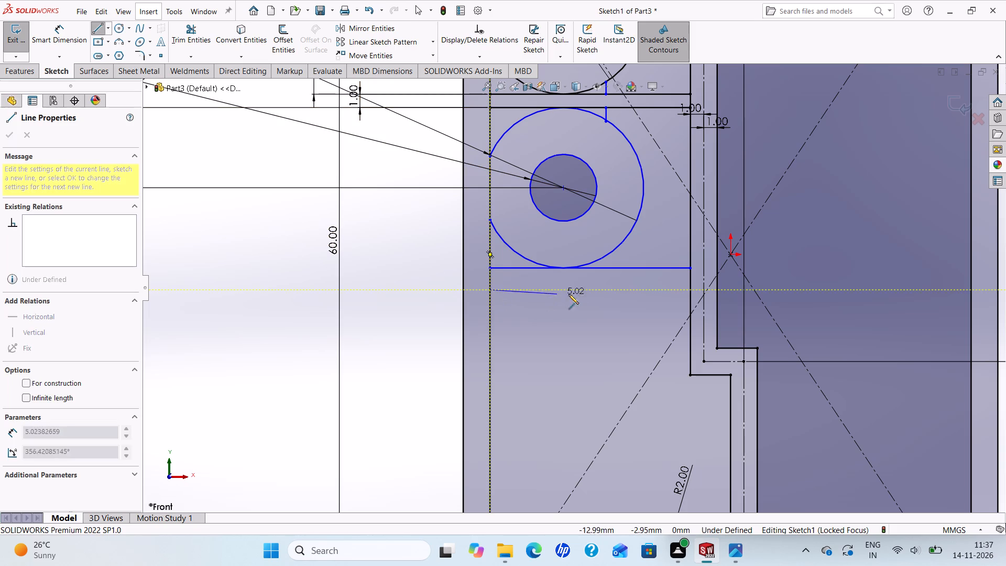
click(688, 290)
right_click(689, 290)
click(709, 293)
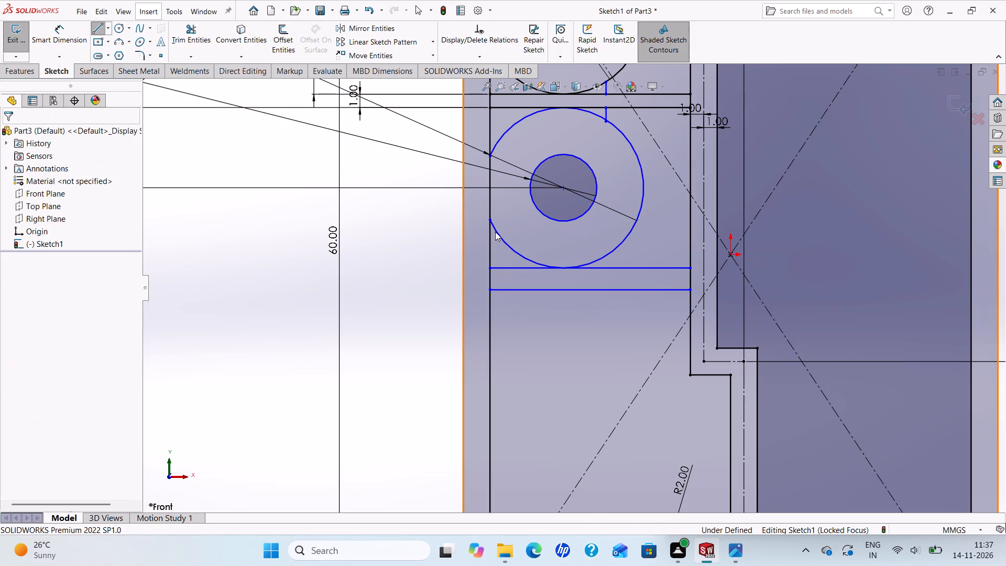
Dimension the spacing between the two horizontal rib lines beneath the lower boss as 1 mm.
click(67, 27)
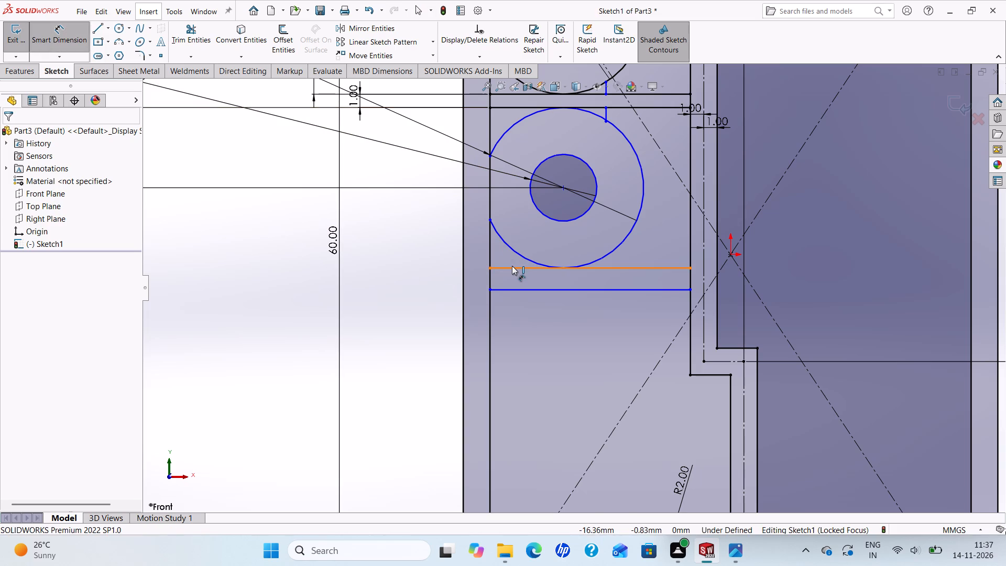
click(512, 266)
click(505, 287)
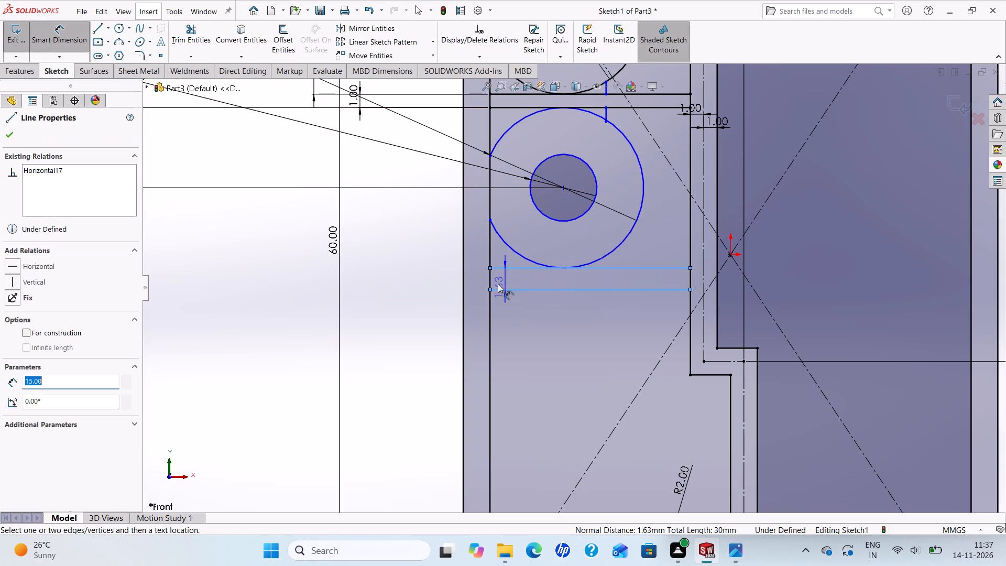
click(287, 259)
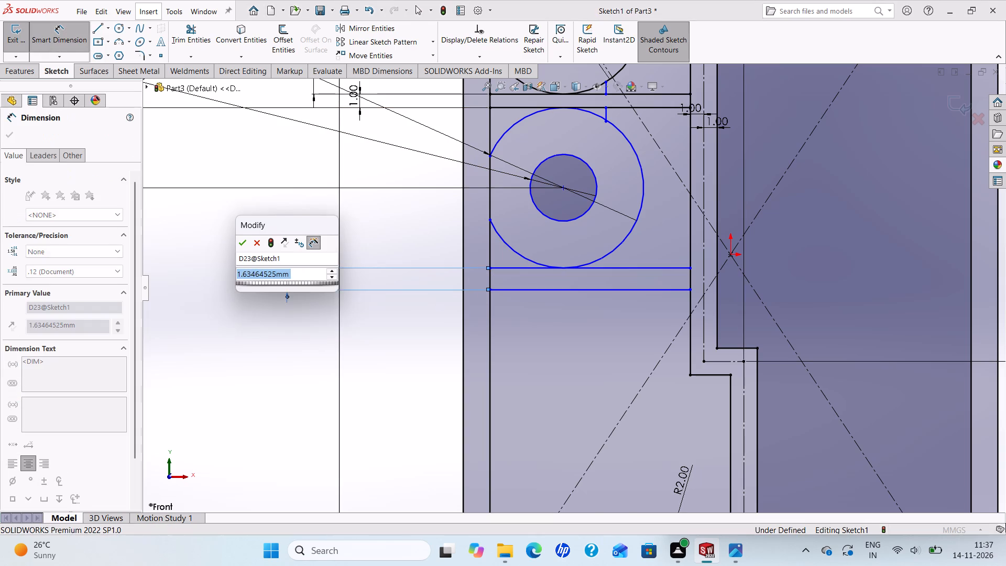
key(1)
key(Return)
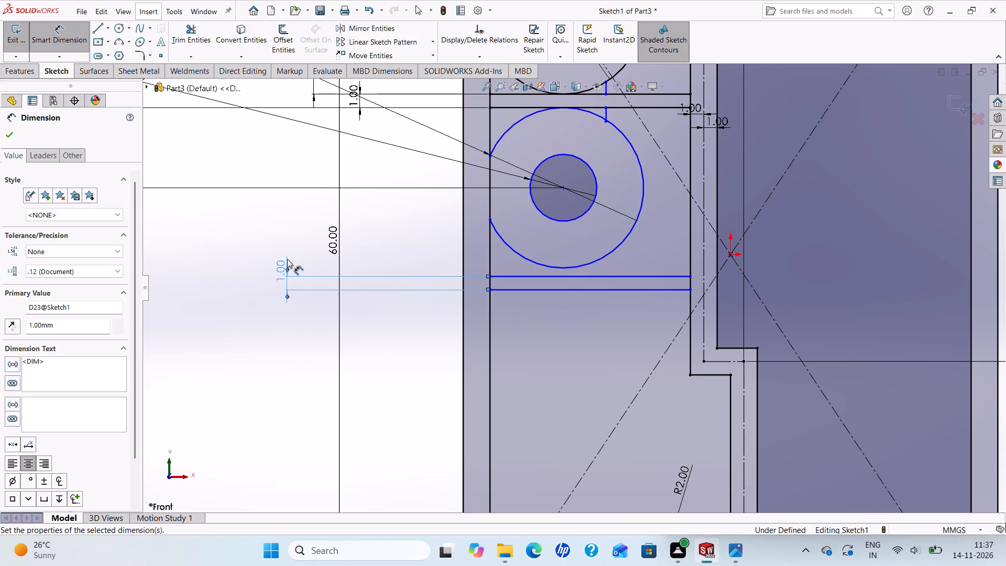
Dimension the distance from the lower boss centre to the upper of the two rib lines beneath it as 6 mm.
click(565, 190)
click(559, 274)
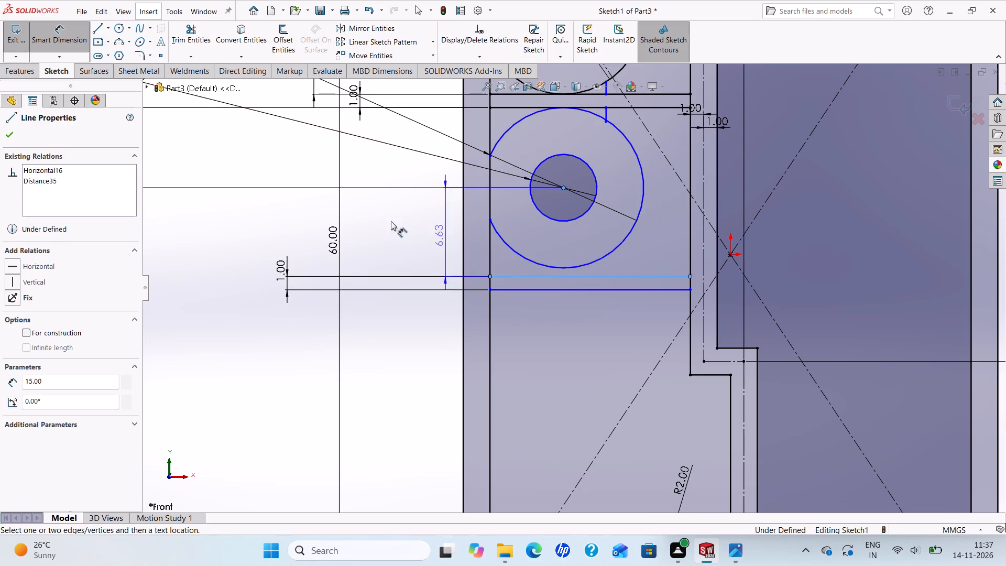
click(297, 216)
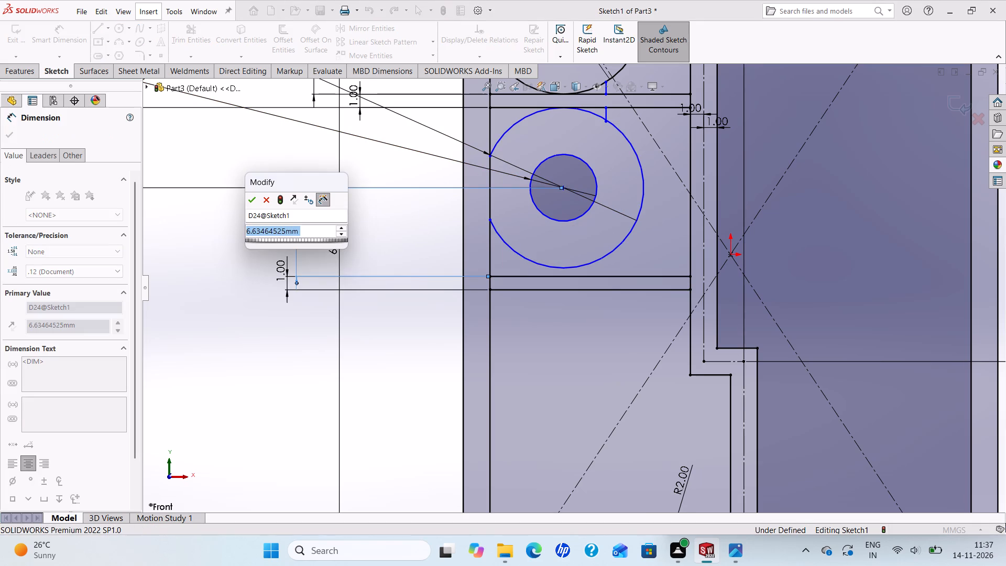
key(6)
key(Return)
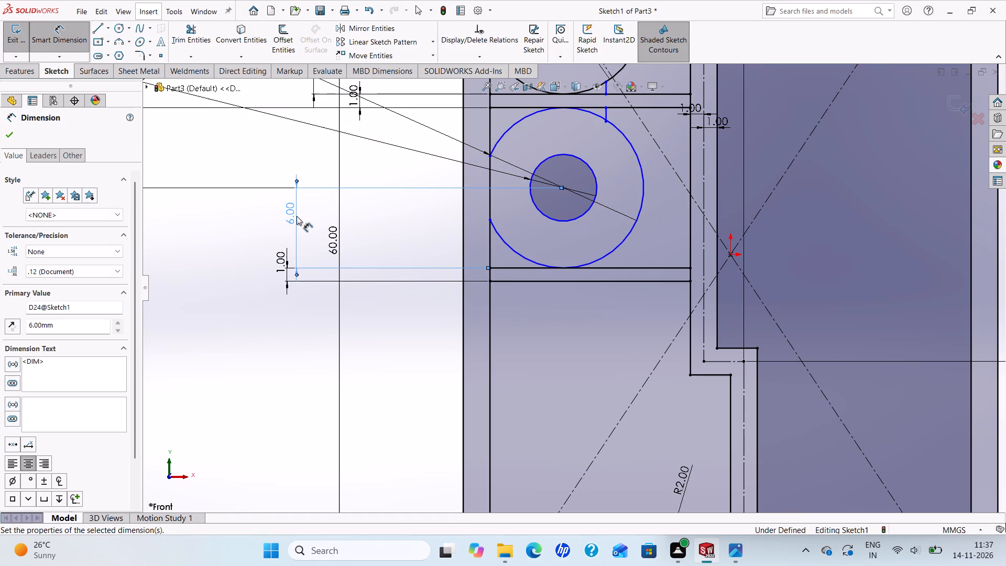
click(15, 133)
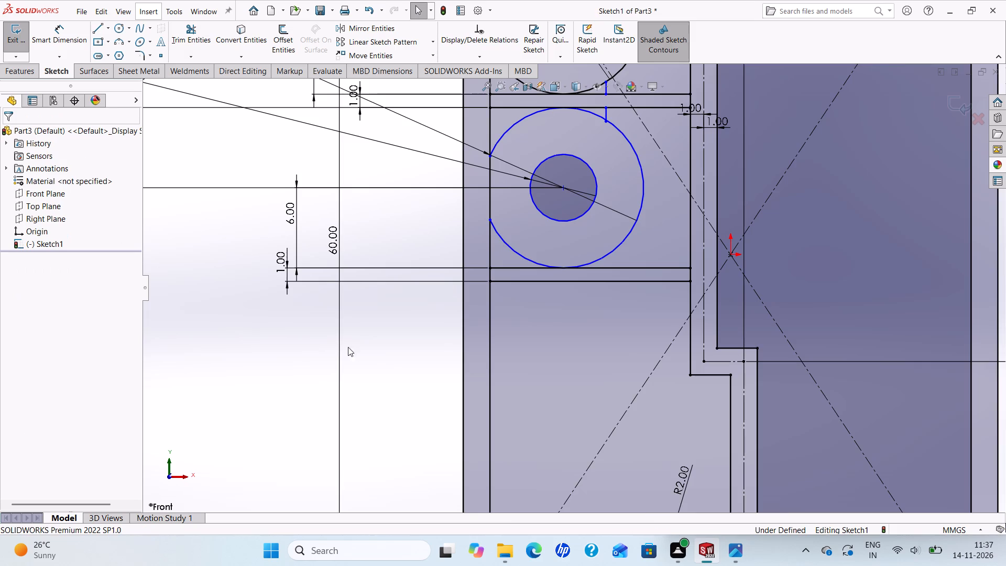
Sketch two concentric circles, about 3.8 mm and 7 mm in diameter, below the rib lines and vertically aligned with the boss centre above.
scroll(388, 354, up, 3)
scroll(684, 347, down, 1)
scroll(676, 338, up, 2)
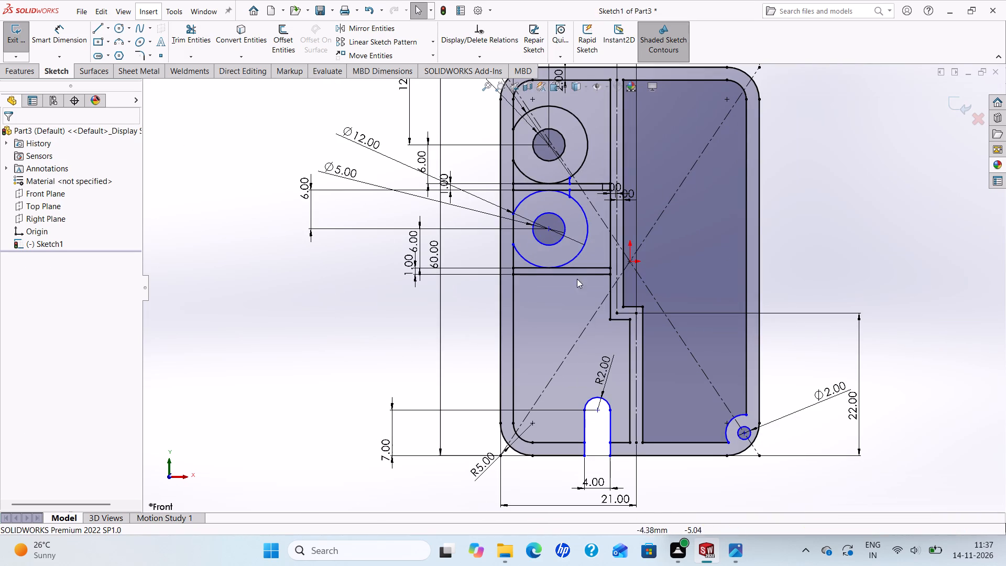
click(119, 27)
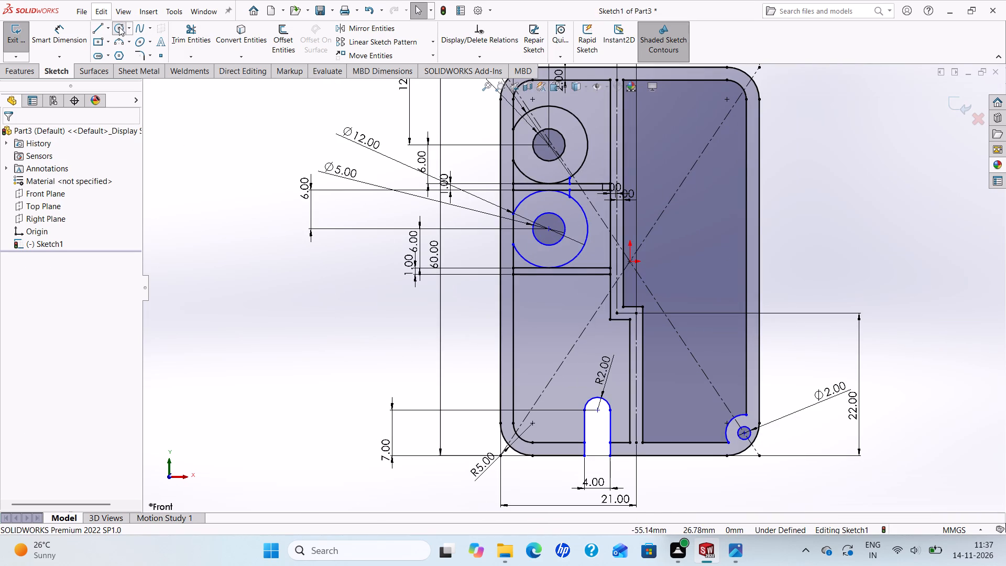
scroll(544, 299, down, 3)
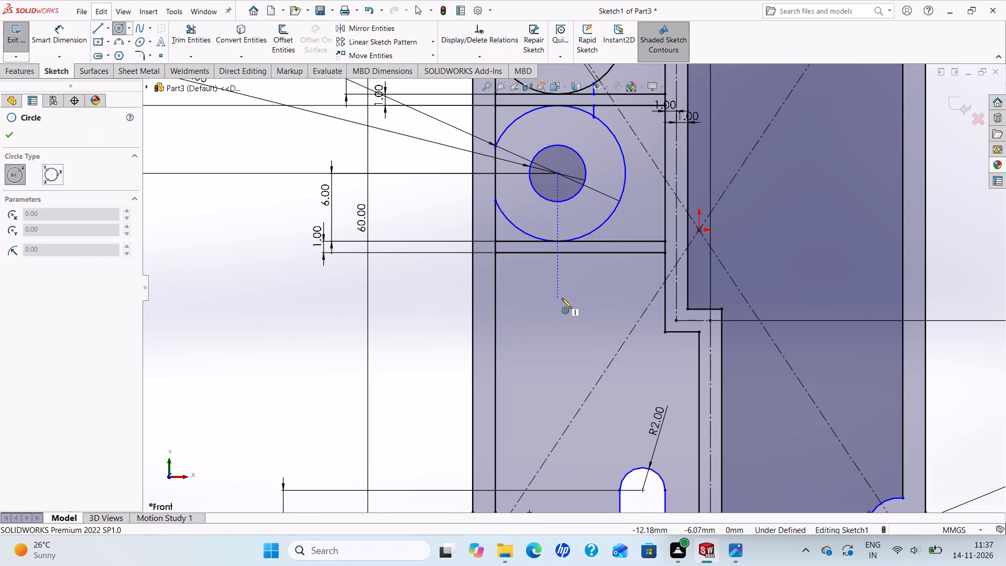
click(555, 300)
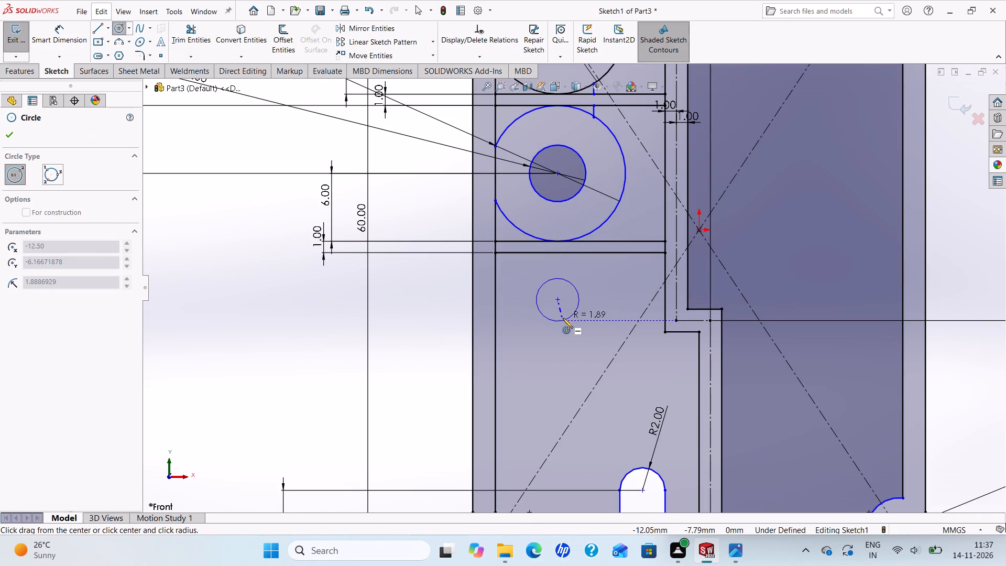
click(563, 318)
click(558, 299)
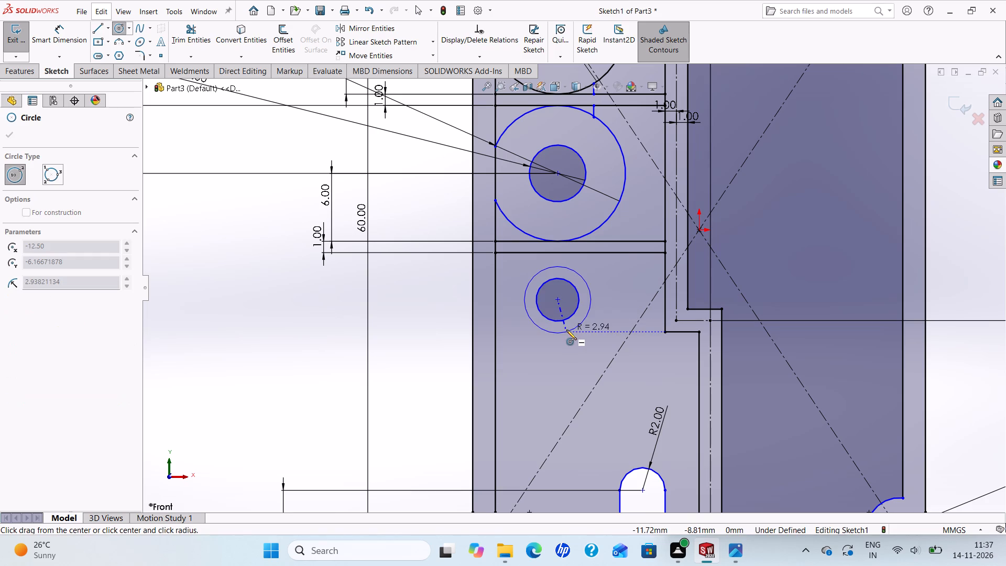
click(568, 338)
right_click(568, 338)
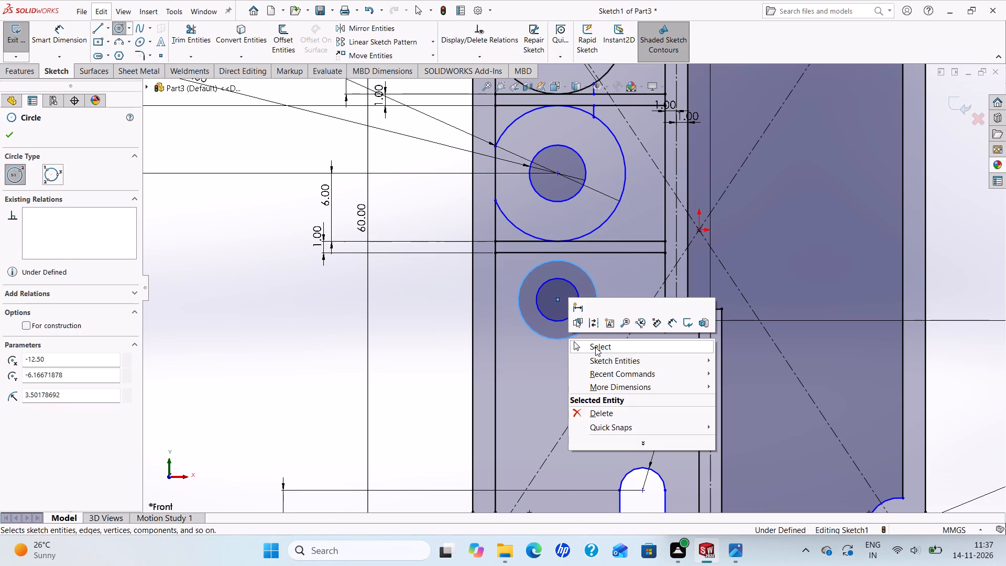
click(595, 347)
Dimension the inner circle of the new third boss to a 5 mm diameter.
click(74, 37)
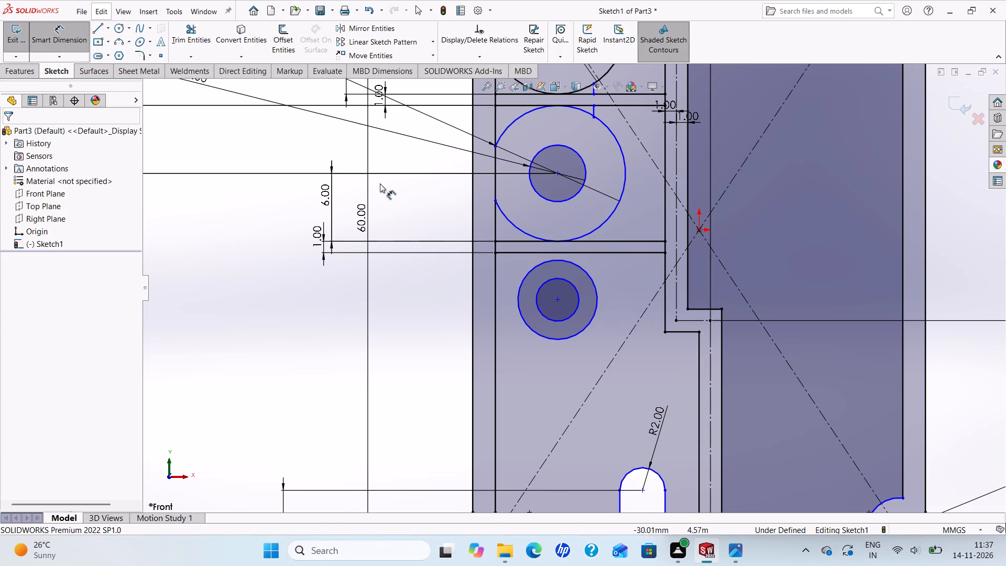
click(538, 293)
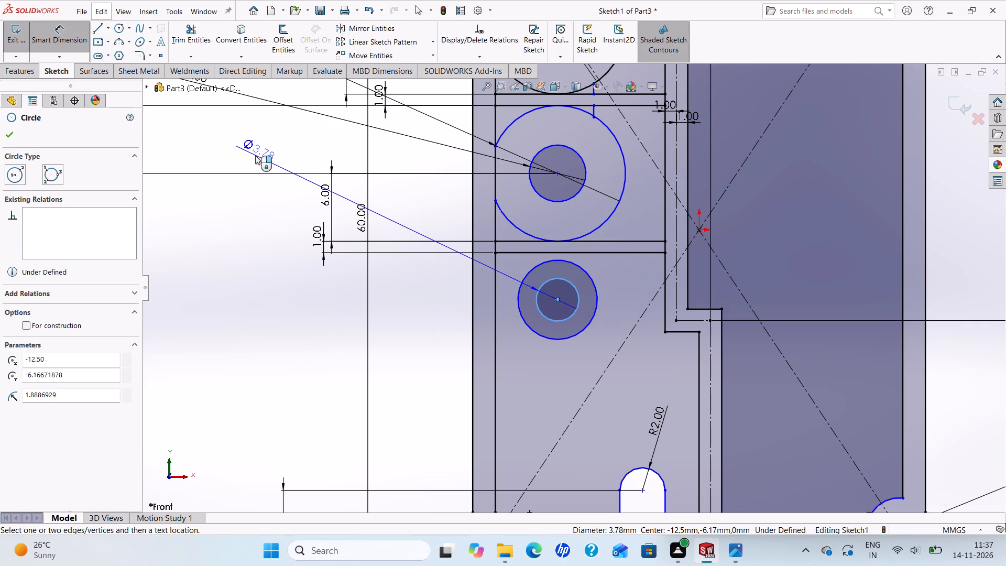
click(255, 155)
key(5)
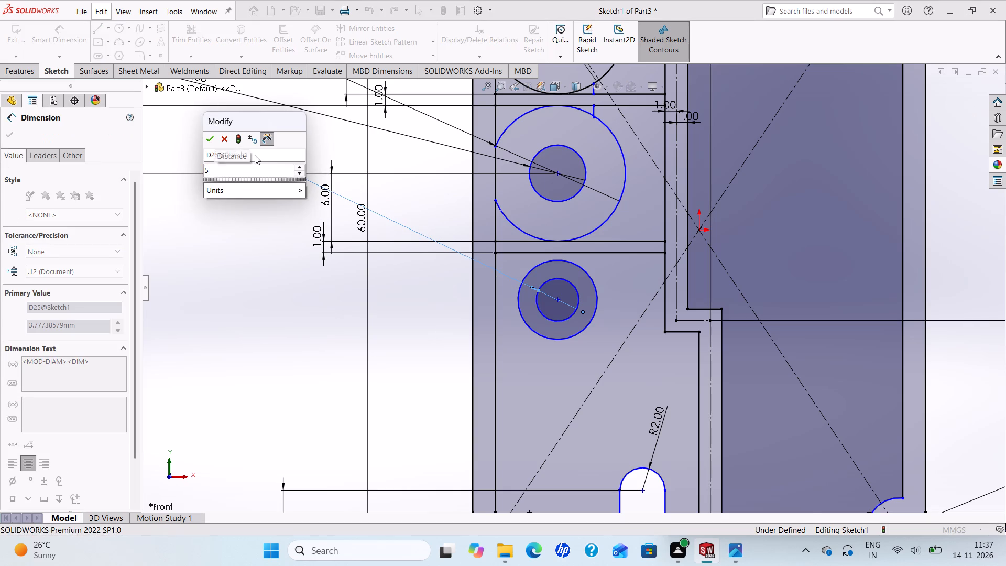
key(Return)
Dimension the outer circle of the third boss to a 12 mm diameter.
scroll(382, 177, up, 1)
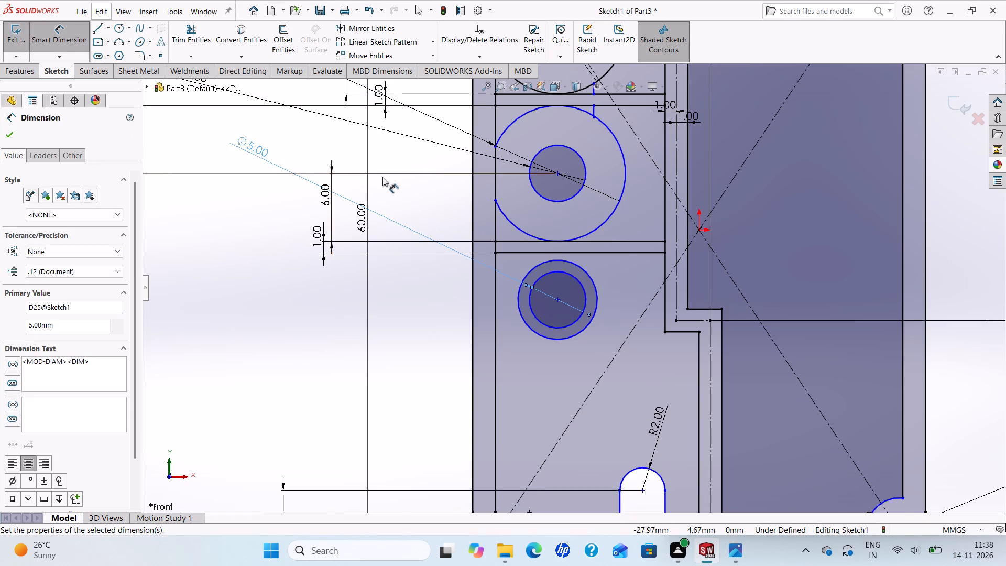
scroll(382, 177, up, 2)
scroll(428, 197, down, 2)
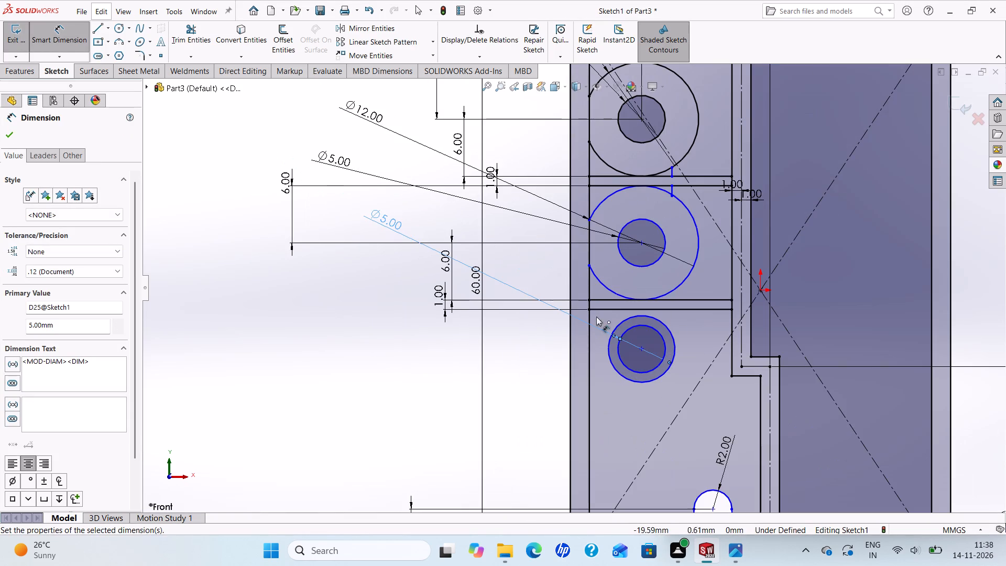
click(618, 328)
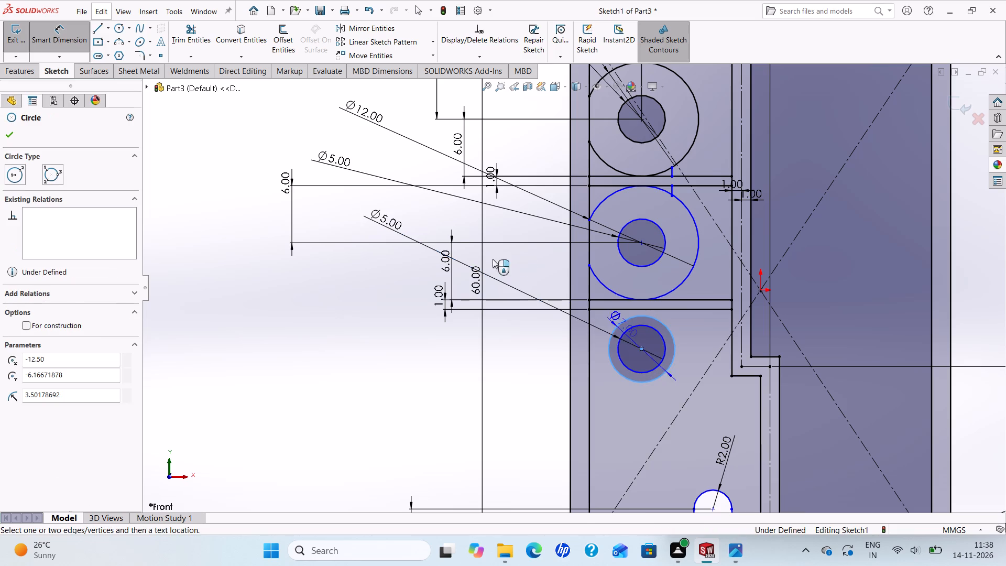
click(346, 202)
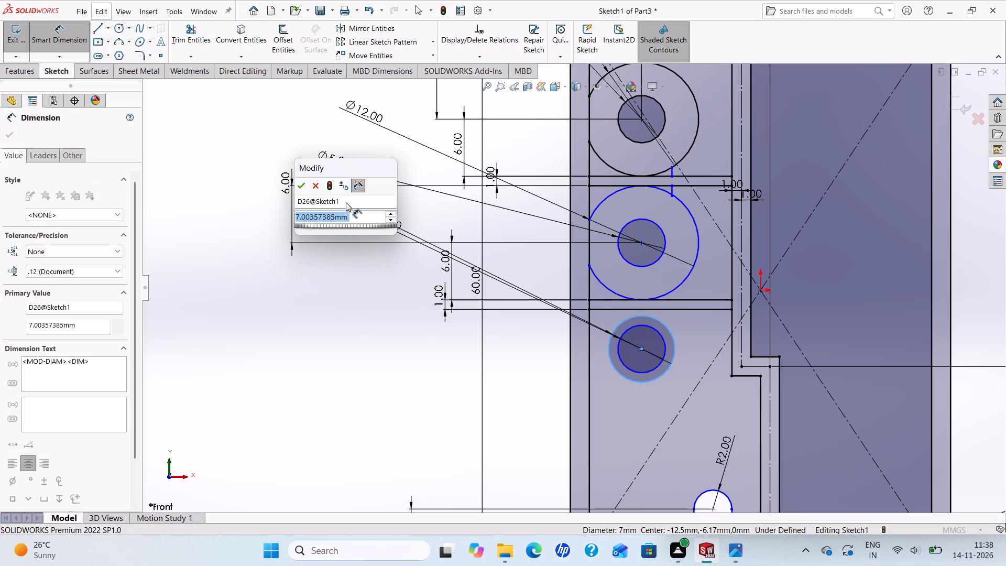
text(12)
key(Return)
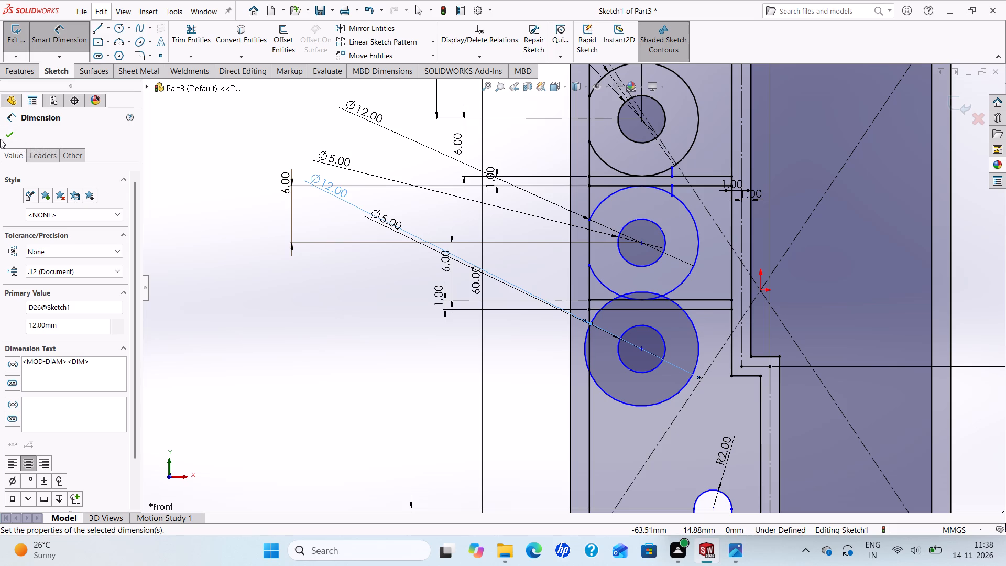
click(2, 133)
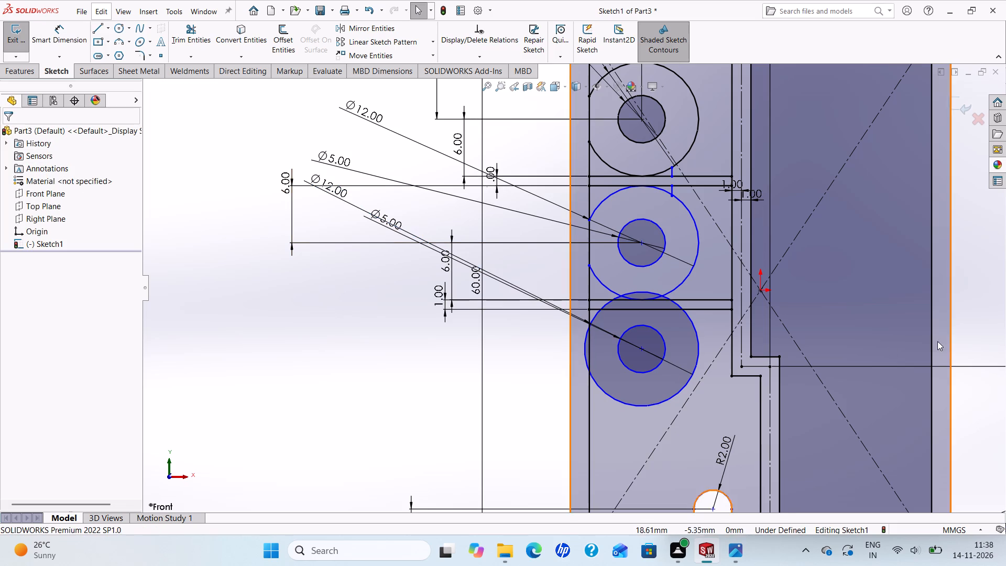
Dimension the distance from the third boss centre to the lower rib line above it as 5 mm.
scroll(748, 336, up, 2)
scroll(747, 336, down, 2)
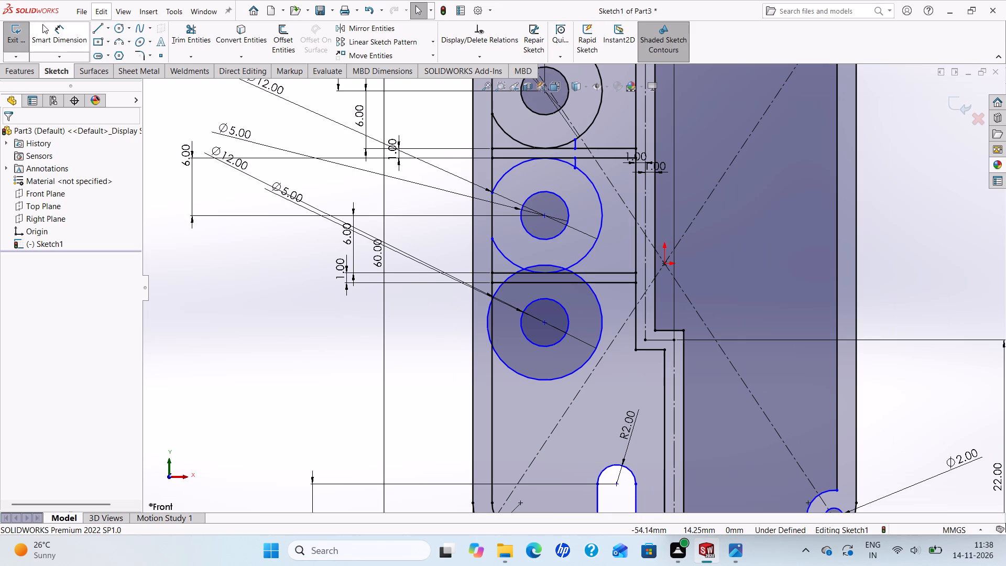
click(52, 36)
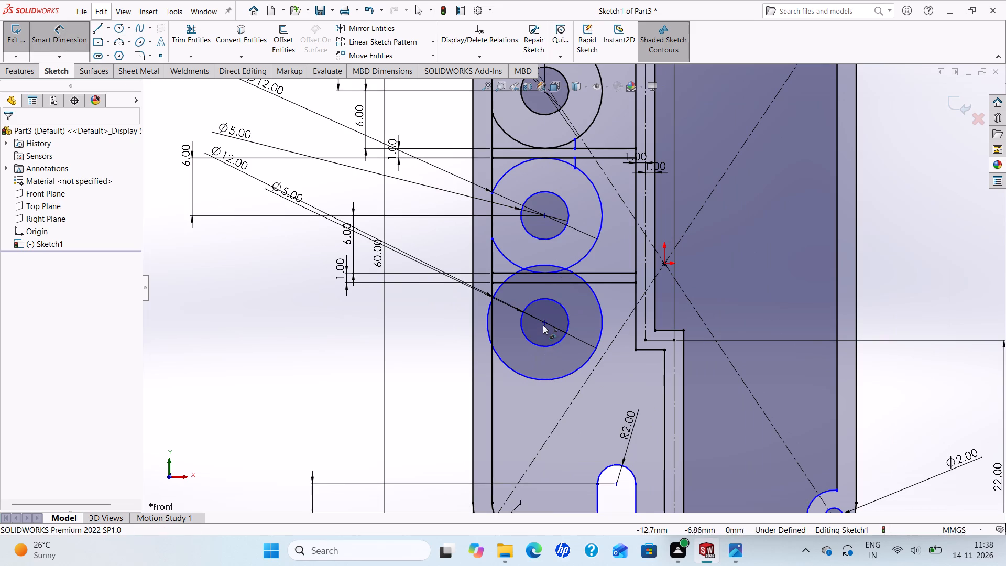
click(543, 324)
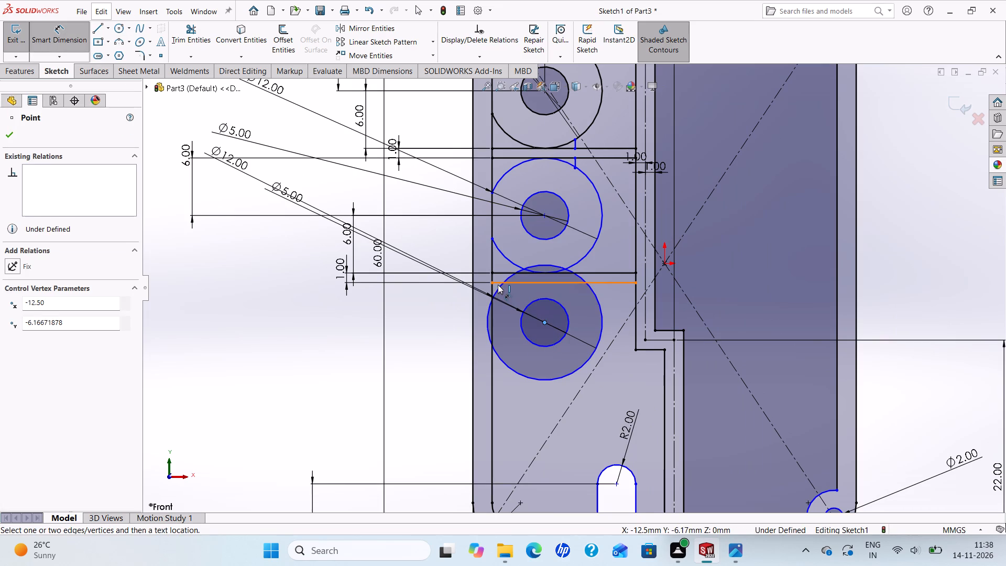
click(498, 284)
click(297, 320)
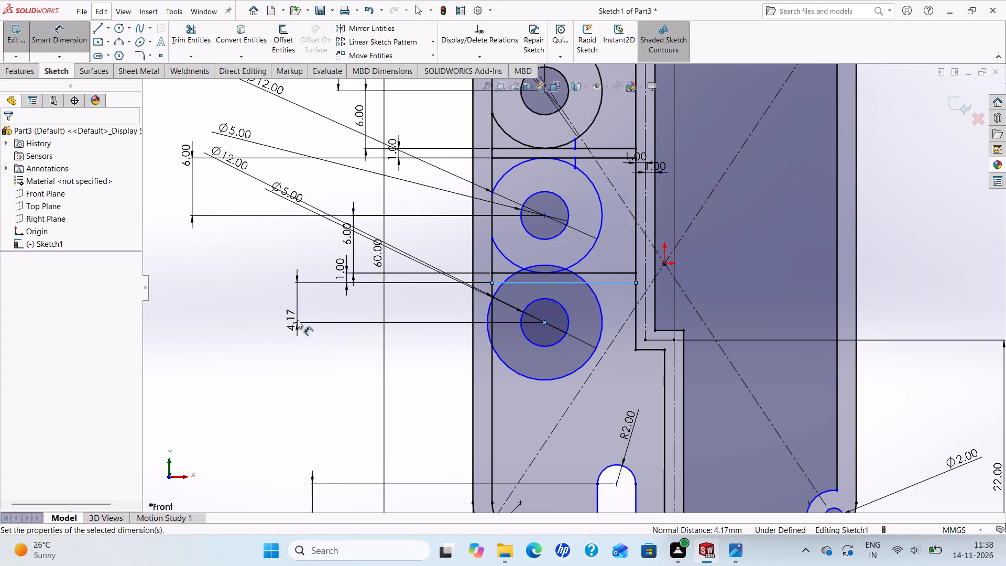
key(5)
key(Return)
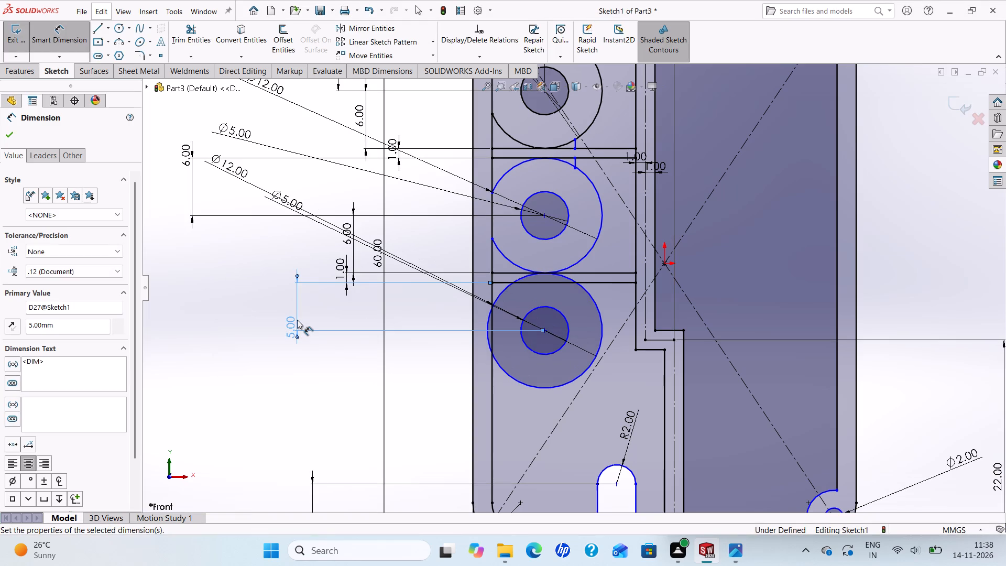
Change the distance between the third boss centre and the rib line above it to 6 mm.
drag(67, 326, 62, 325)
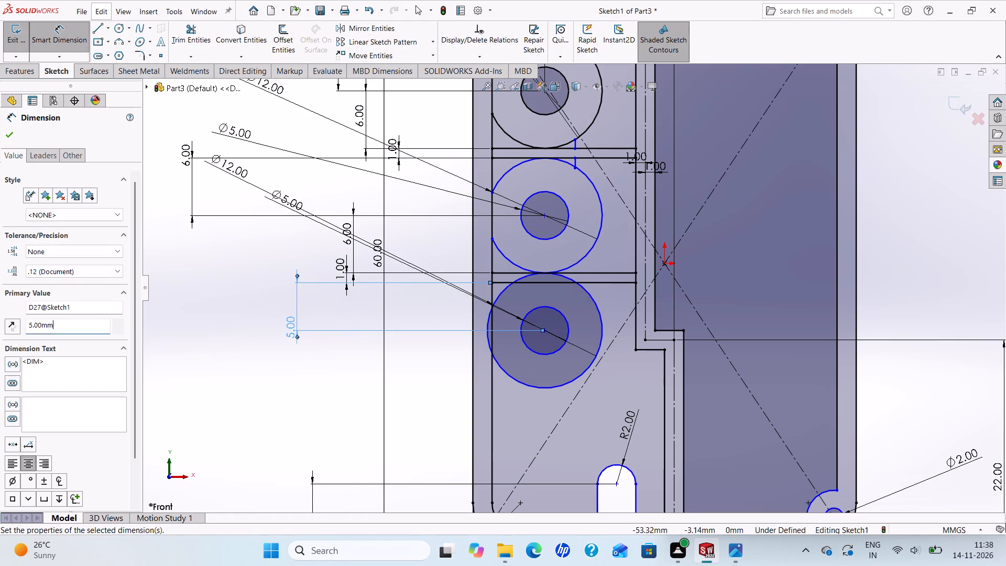
drag(62, 325, 0, 322)
key(6)
key(Return)
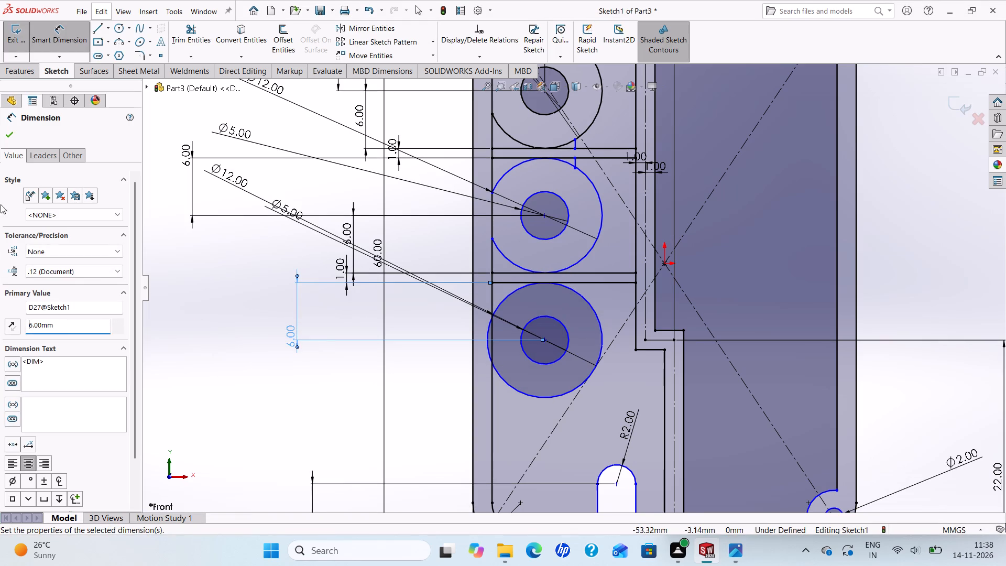
click(6, 139)
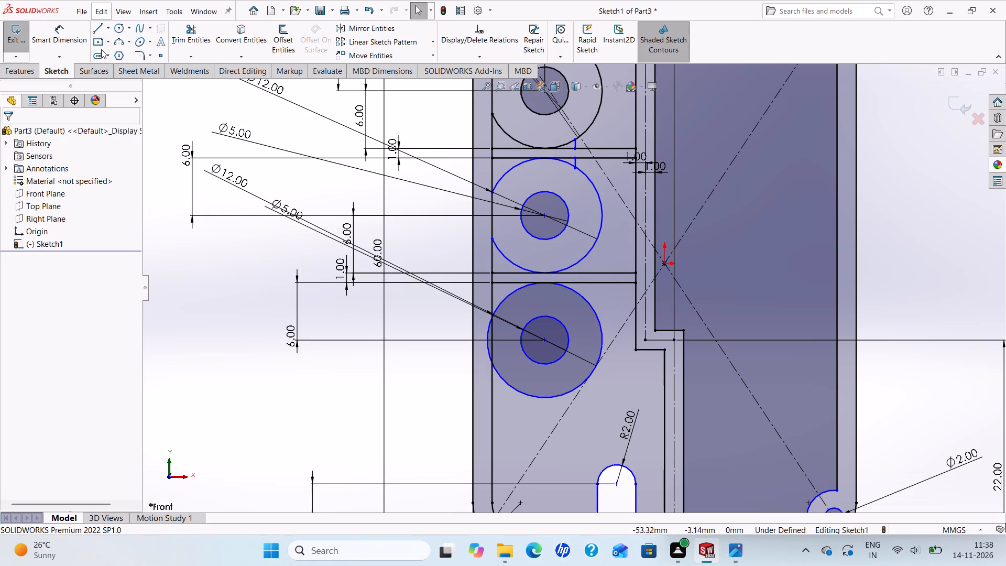
Sketch a nearly vertical line about 17 mm long from the short vertical line's lower end in the middle boss into the third boss circle.
click(98, 28)
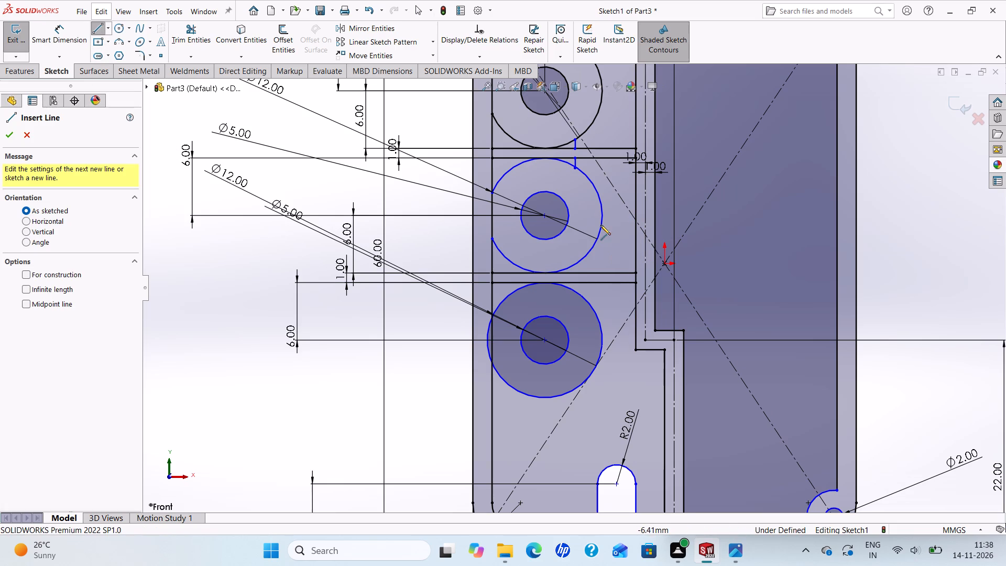
click(575, 169)
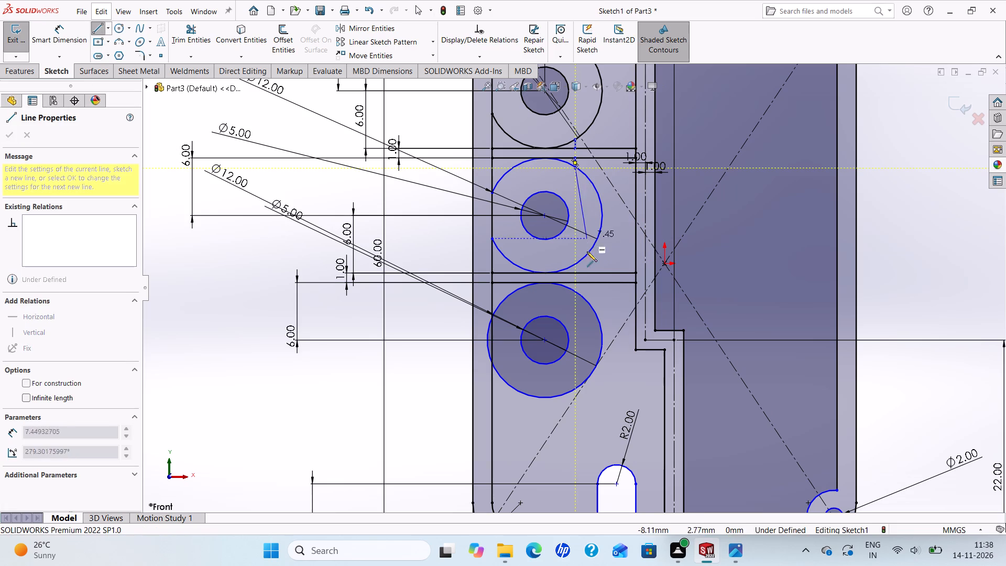
click(581, 328)
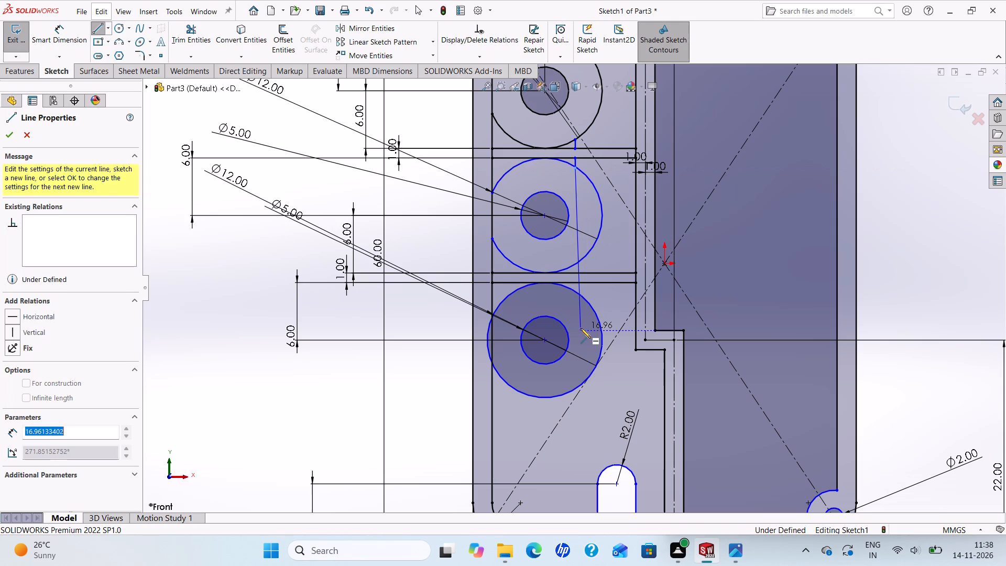
right_click(581, 328)
click(608, 331)
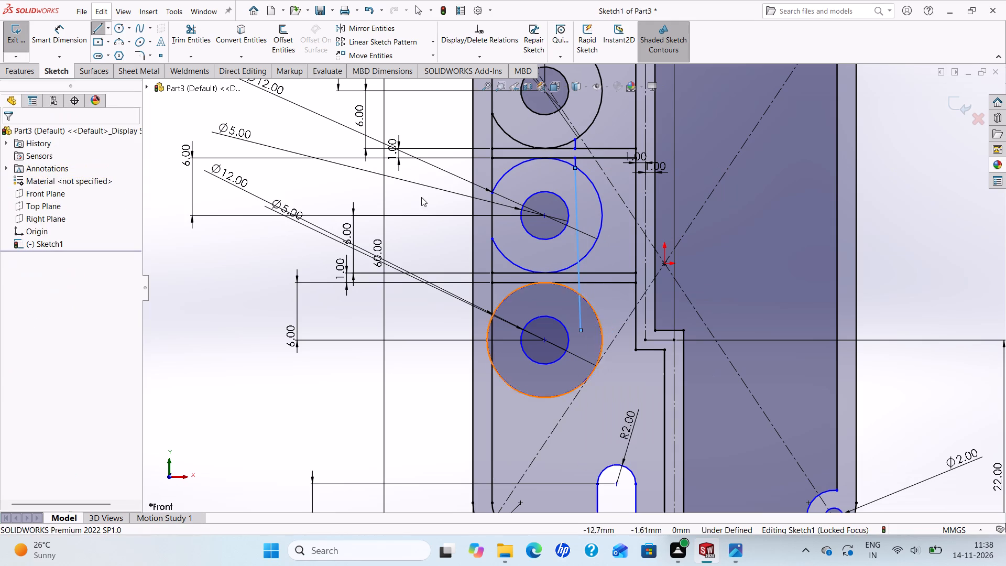
Trim the nearly vertical line inside the middle and third bosses and between the rib lines, keeping only the short connecting segments.
click(193, 38)
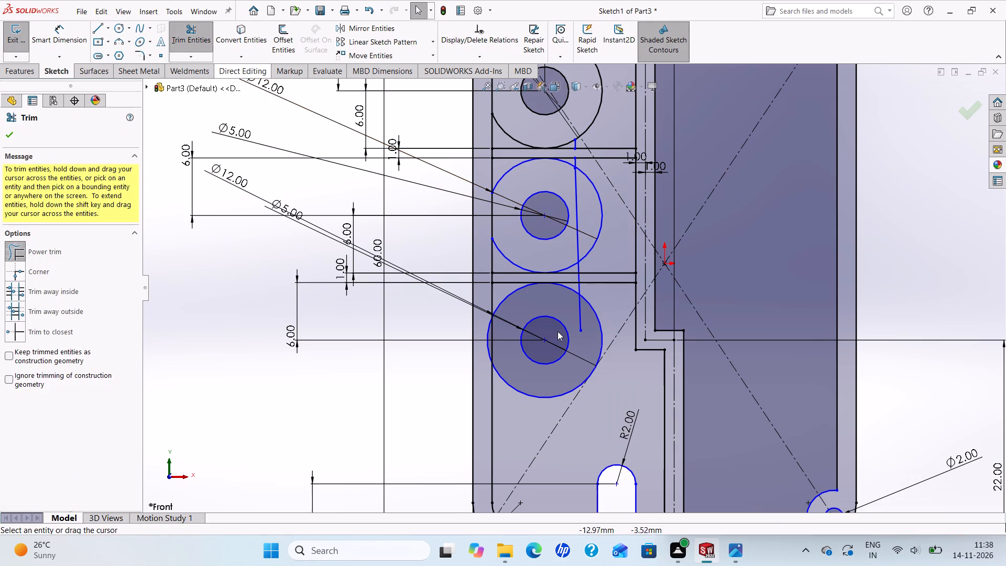
scroll(633, 320, down, 3)
drag(504, 287, 529, 305)
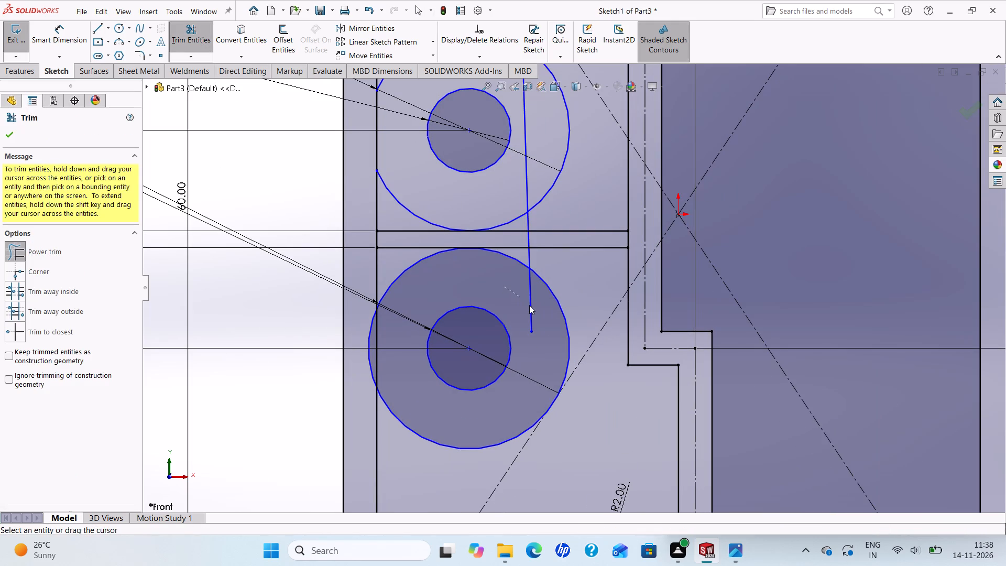
drag(529, 305, 548, 318)
scroll(533, 247, down, 6)
drag(493, 241, 526, 243)
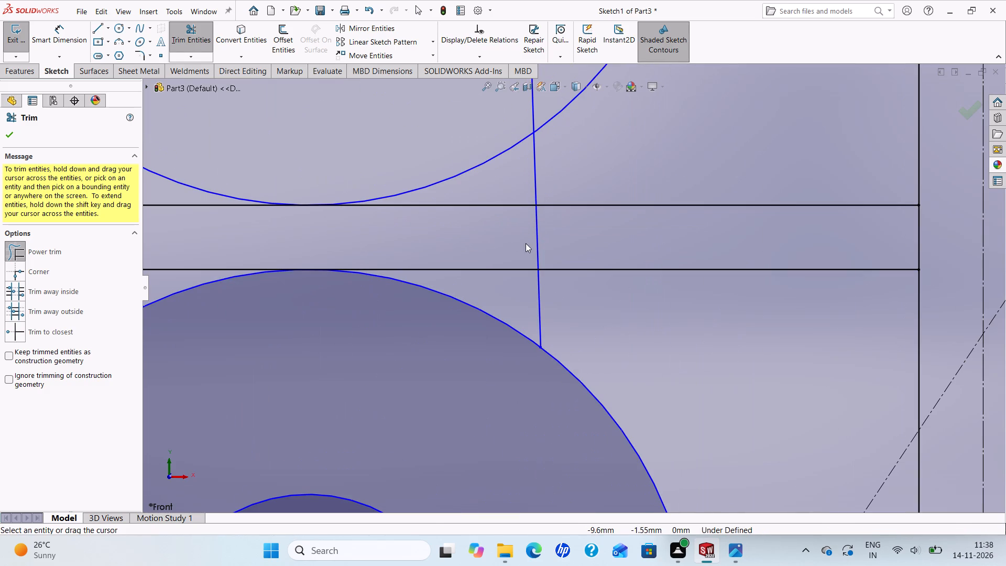
drag(526, 243, 572, 243)
scroll(557, 217, up, 4)
drag(540, 177, 543, 177)
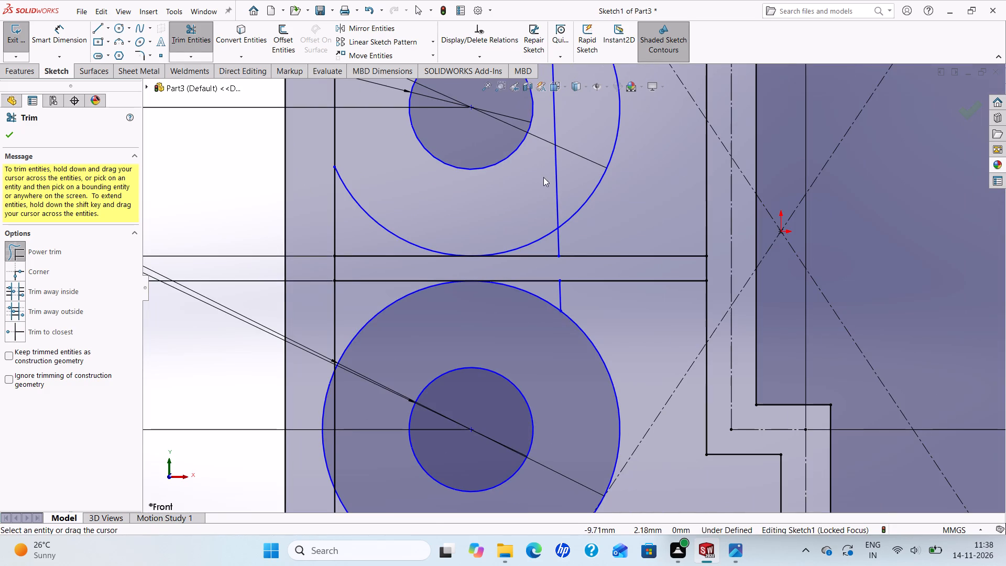
drag(543, 177, 567, 182)
Trim the part of the third boss's outer circle that extends past the housing's inner wall line.
scroll(567, 182, up, 5)
scroll(567, 182, down, 1)
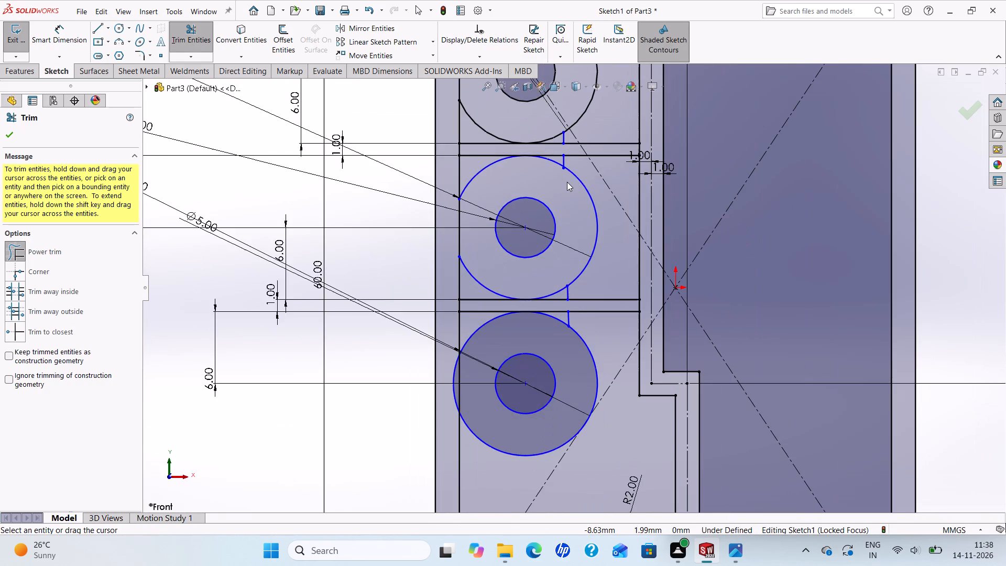
scroll(567, 182, up, 1)
scroll(552, 258, down, 2)
scroll(453, 383, down, 2)
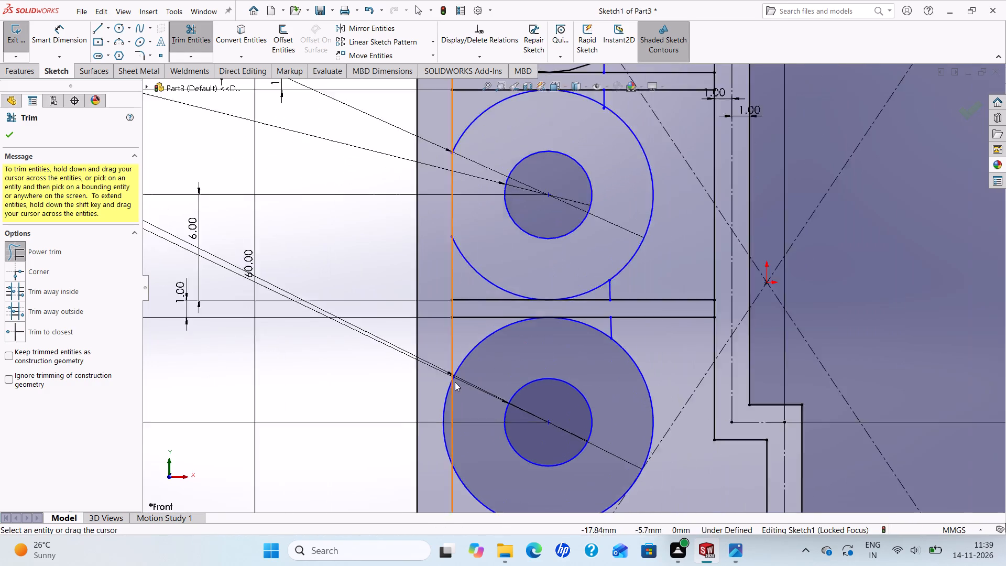
scroll(455, 382, down, 2)
drag(446, 369, 453, 452)
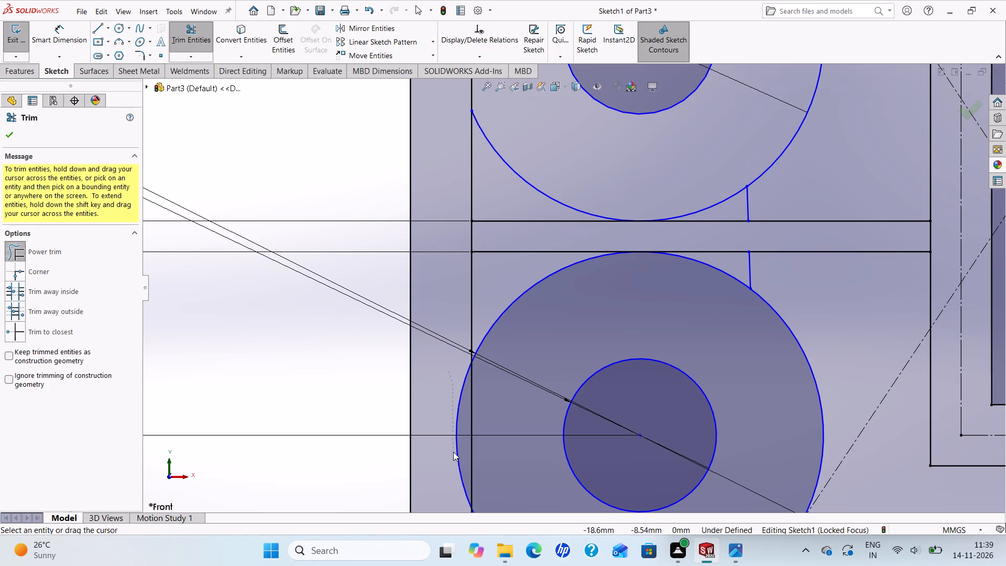
drag(453, 452, 460, 464)
scroll(463, 439, up, 5)
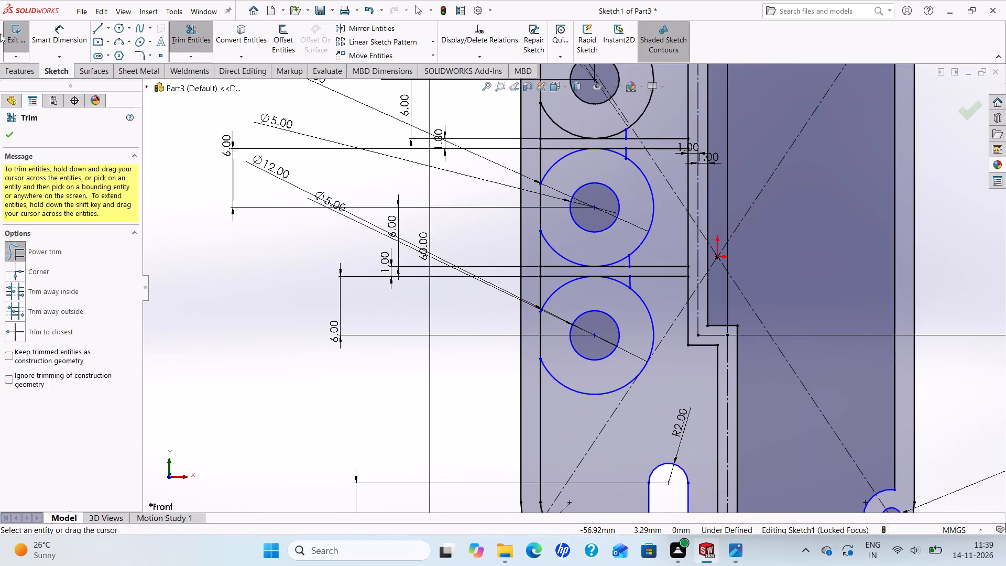
click(7, 137)
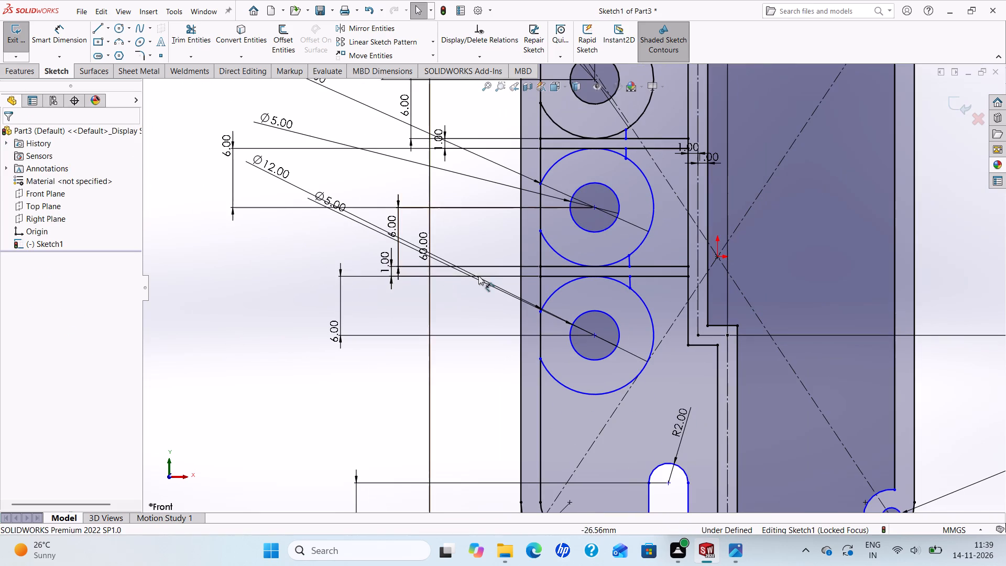
Compare the whole profile sketch with the views in the Practice Problem 14.8 drawing.
scroll(573, 306, up, 3)
scroll(614, 307, down, 1)
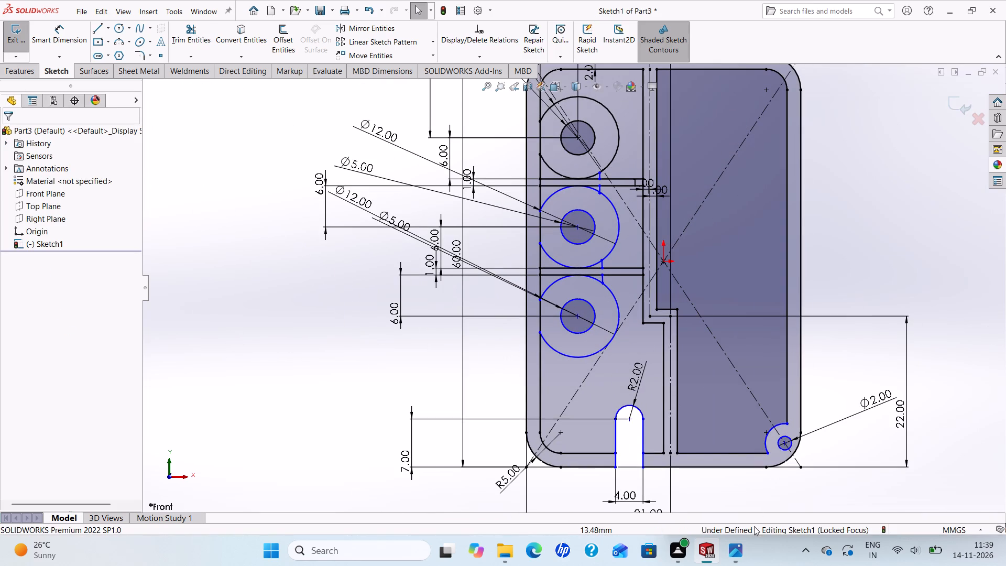
click(729, 546)
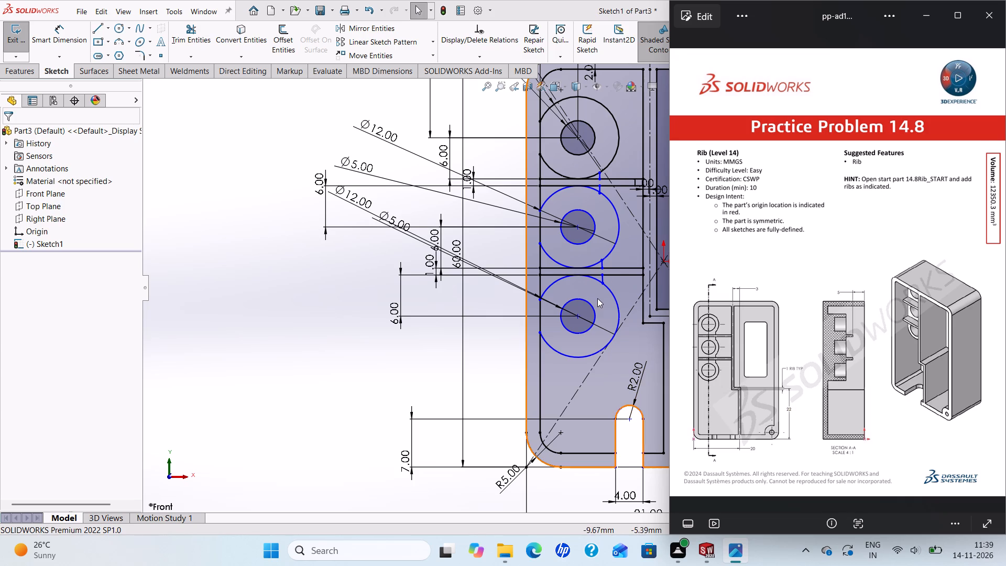
scroll(593, 299, up, 3)
scroll(647, 356, down, 3)
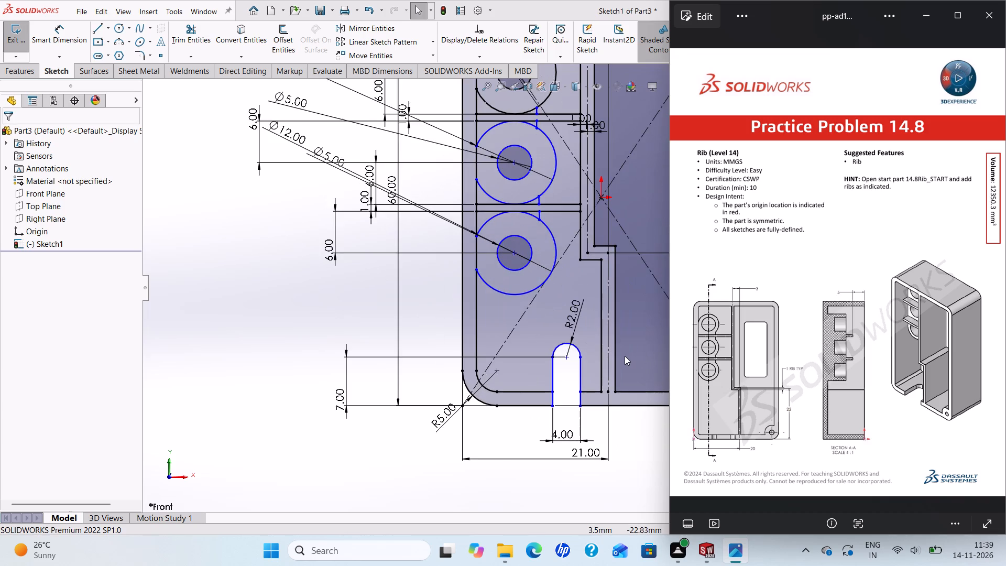
scroll(626, 356, up, 3)
scroll(645, 351, down, 2)
scroll(634, 346, up, 3)
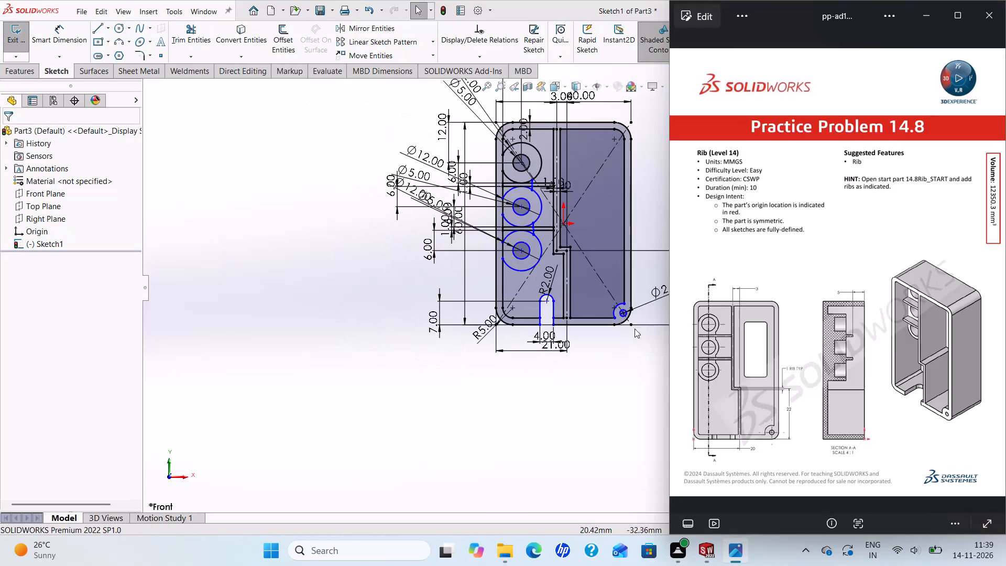
scroll(638, 293, down, 3)
scroll(575, 221, up, 1)
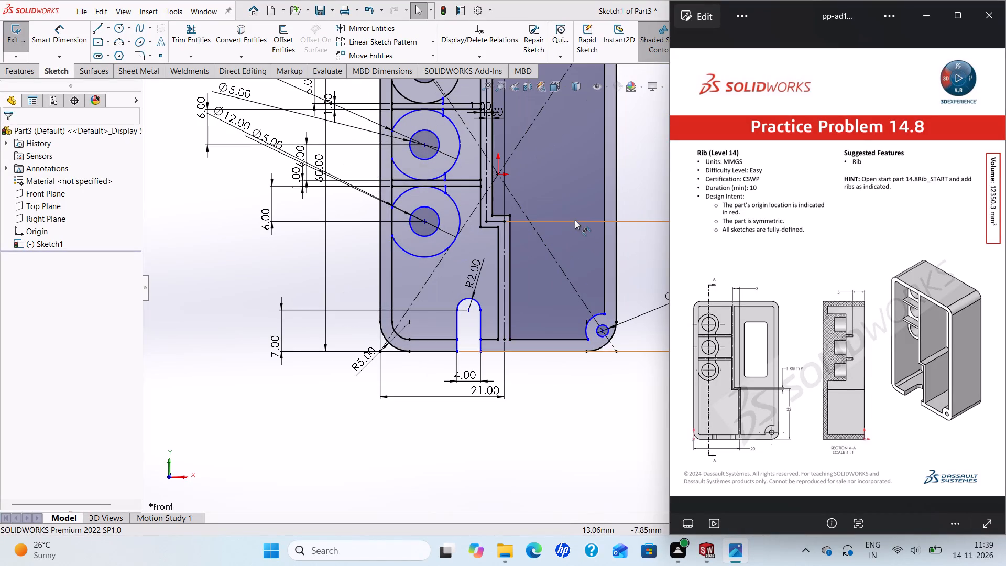
scroll(575, 220, up, 1)
scroll(556, 188, down, 1)
scroll(556, 188, up, 3)
scroll(626, 150, down, 2)
scroll(565, 345, up, 2)
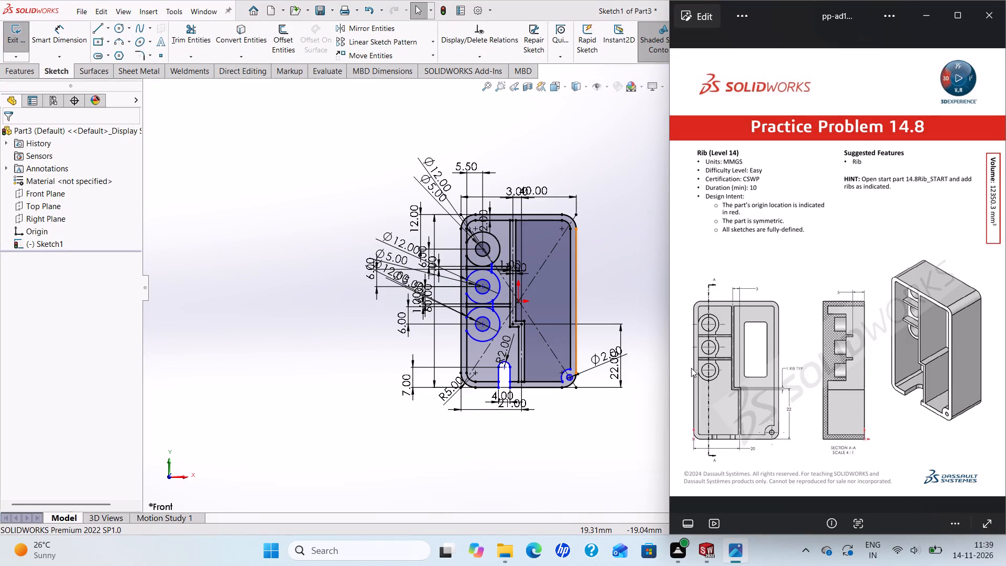
scroll(691, 368, down, 2)
Extrude the outer wall region, including the stepped divider and corner screw boss, with a Mid Plane depth of 30 mm.
click(21, 71)
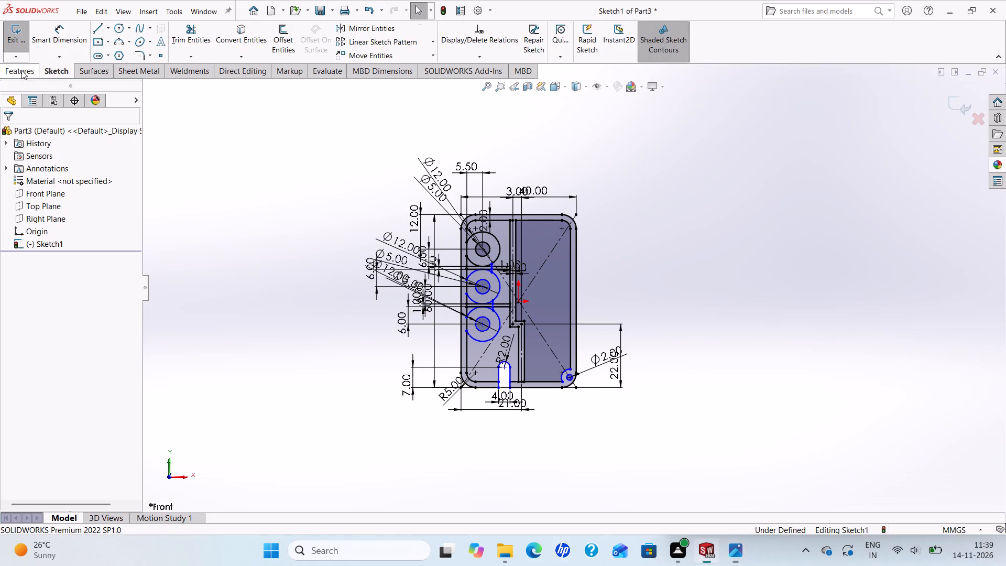
click(18, 40)
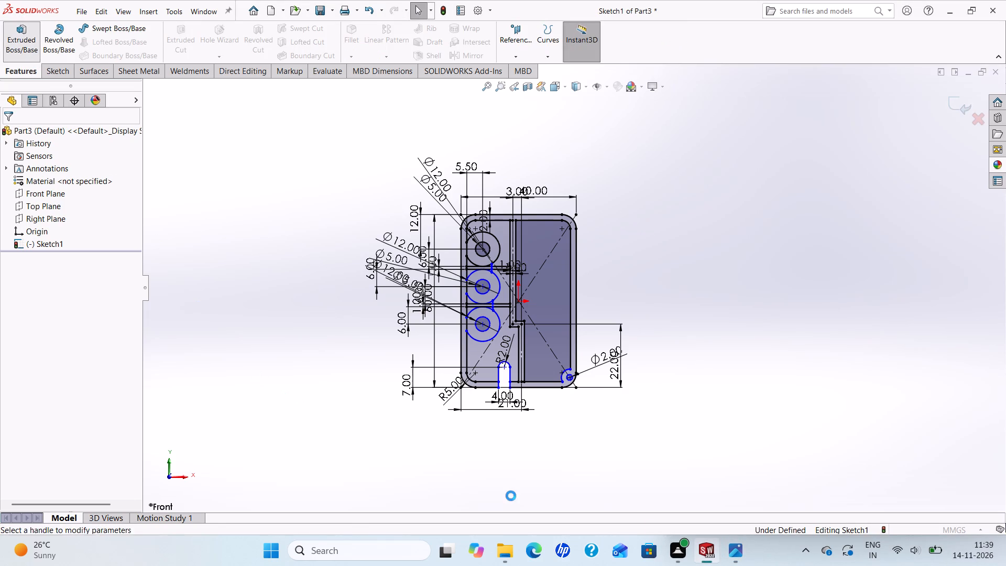
scroll(592, 362, down, 2)
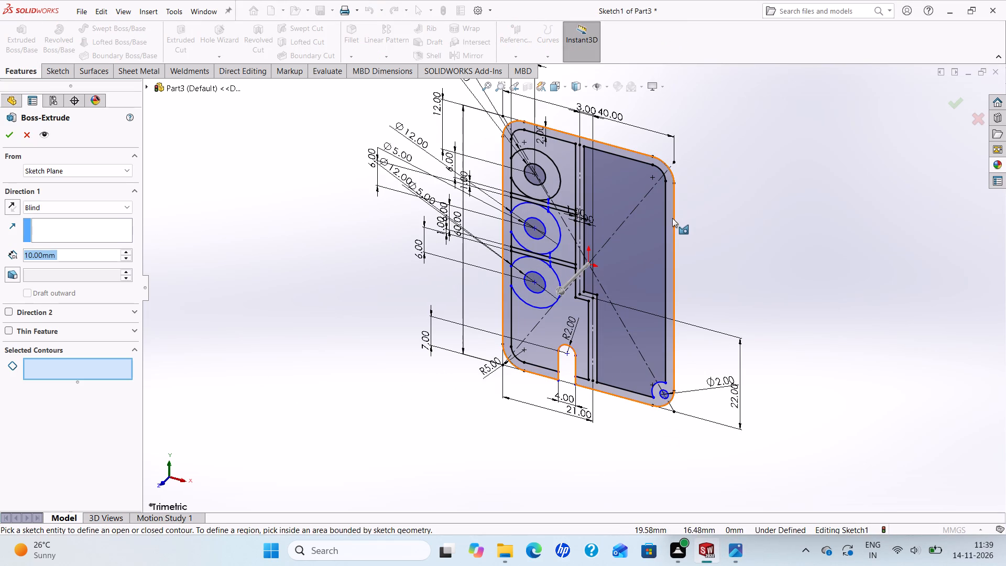
click(671, 217)
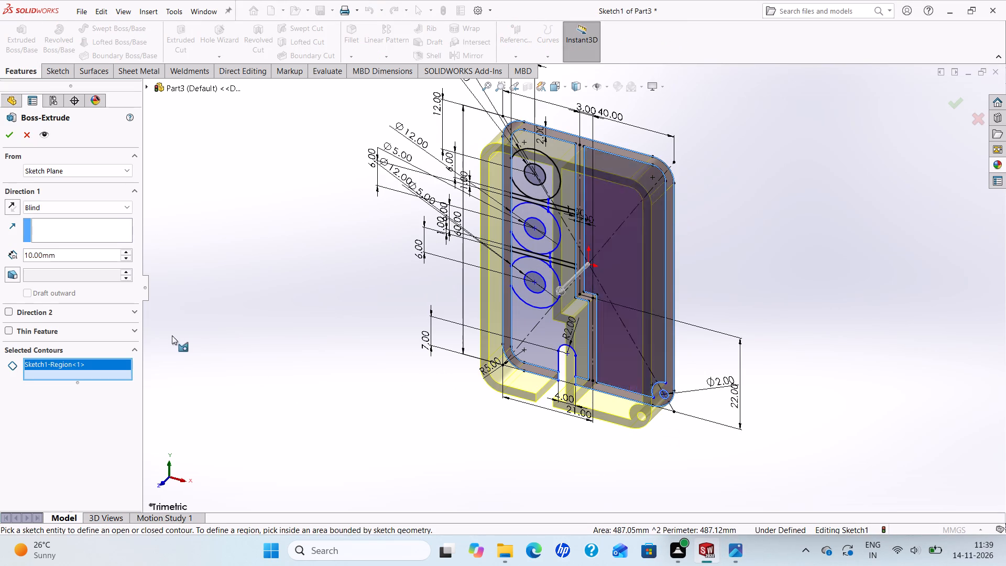
click(126, 202)
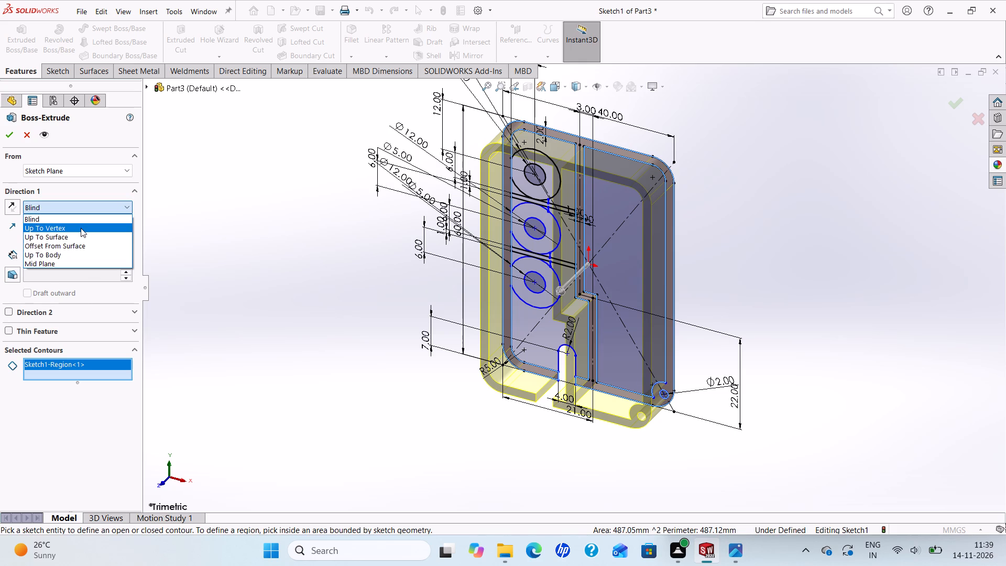
click(63, 266)
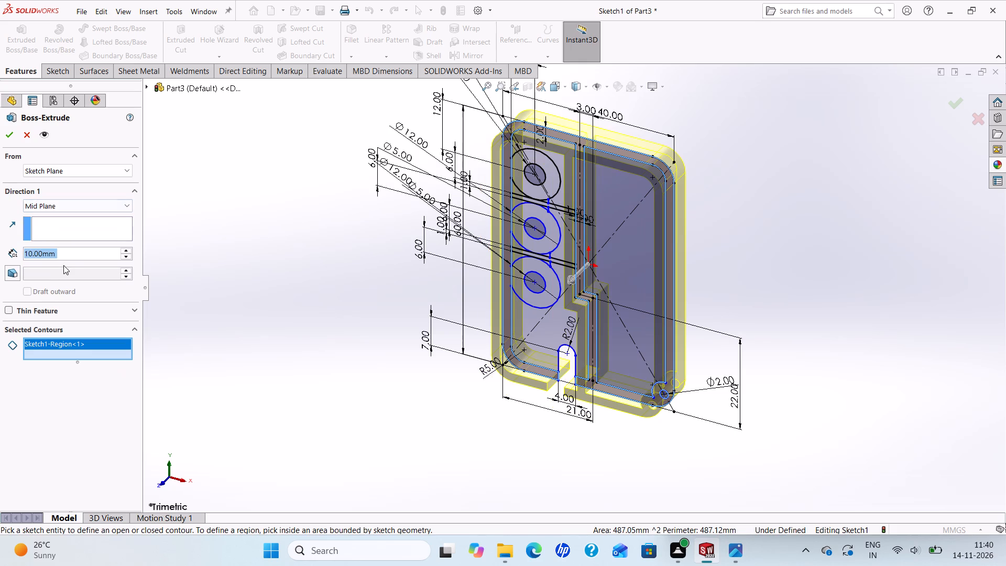
text(30)
key(Return)
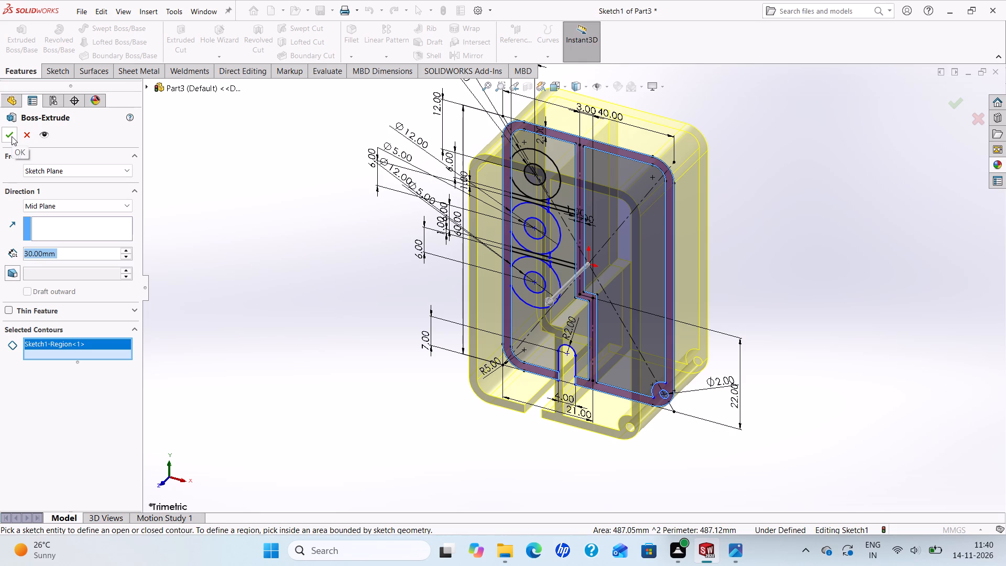
click(12, 136)
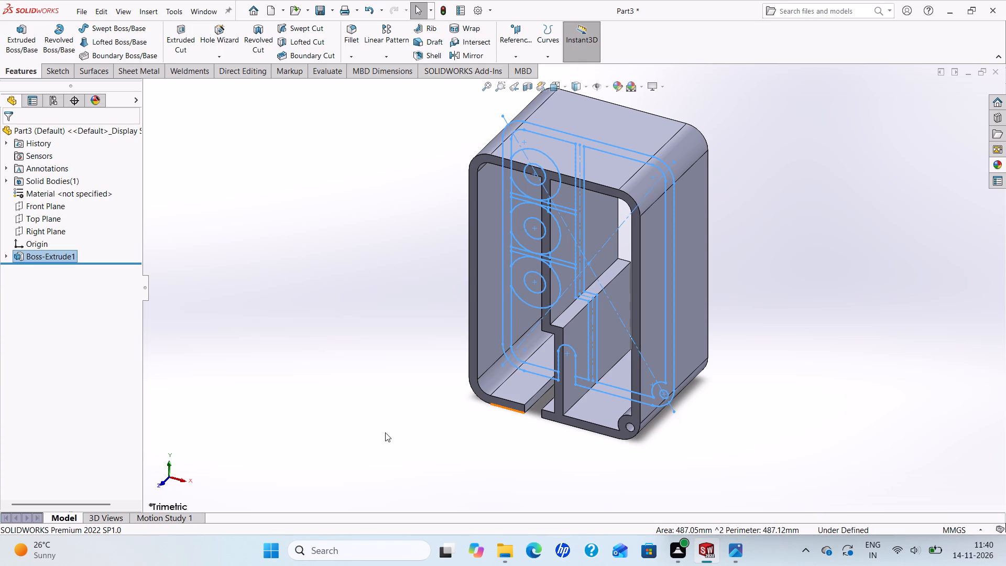
Extrude the two horizontal rib regions between the bosses from the same sketch, Mid Plane, 10 mm deep, merged with the housing.
click(732, 549)
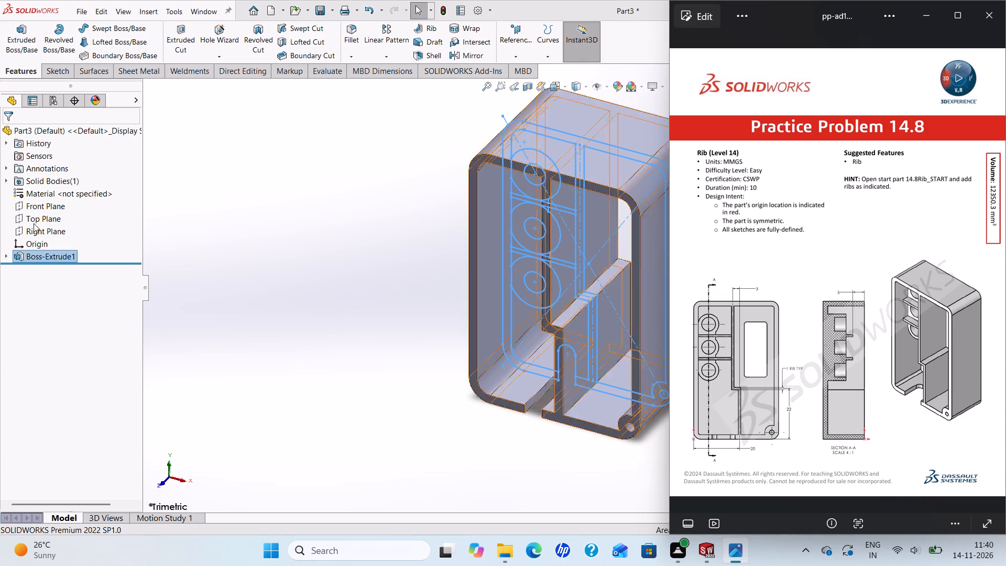
click(4, 258)
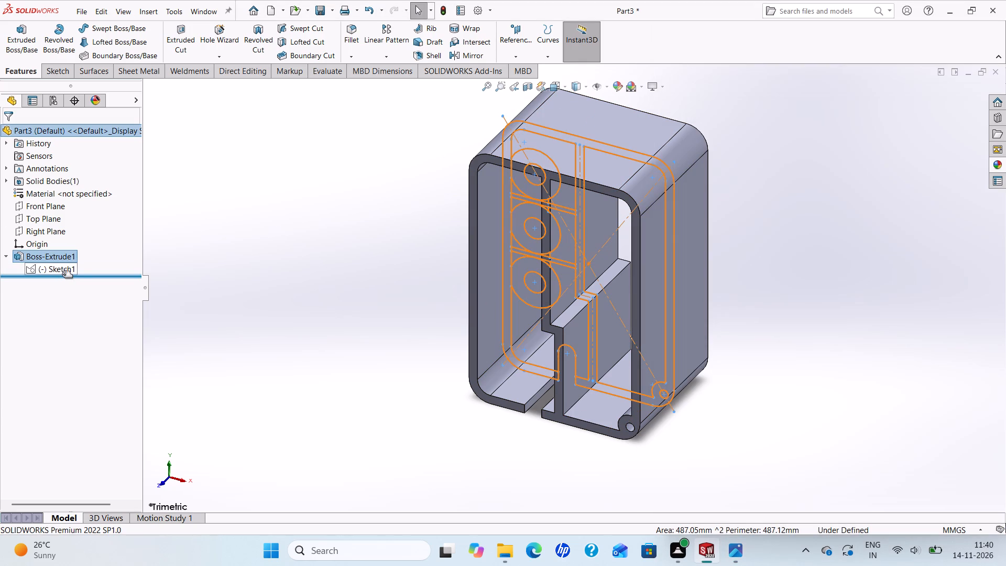
click(57, 271)
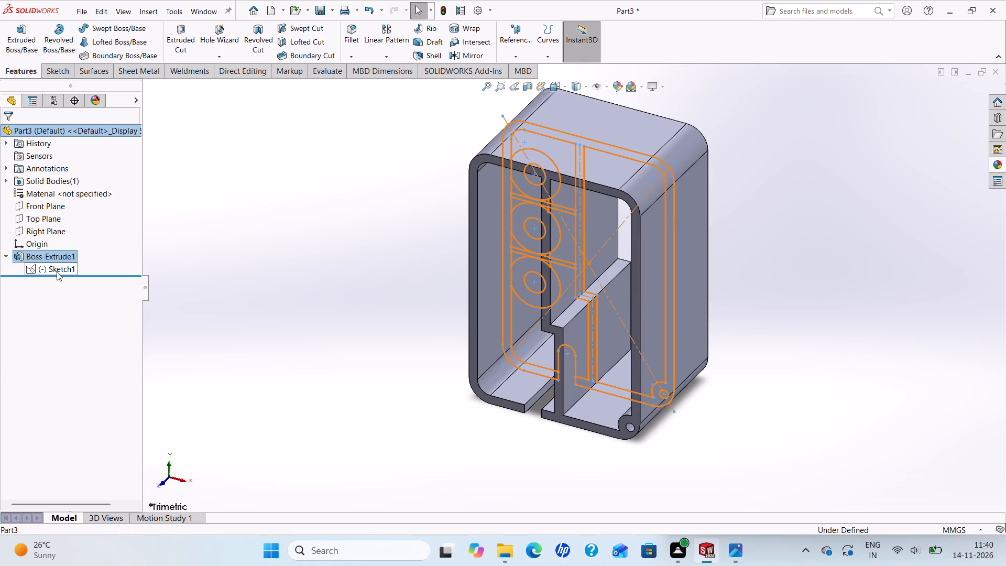
click(21, 42)
scroll(526, 270, down, 4)
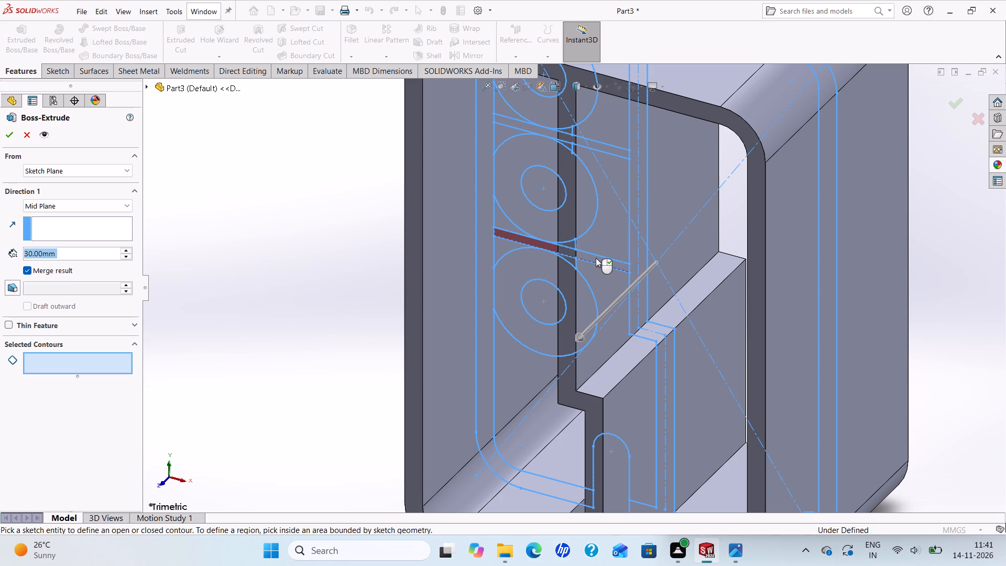
click(537, 245)
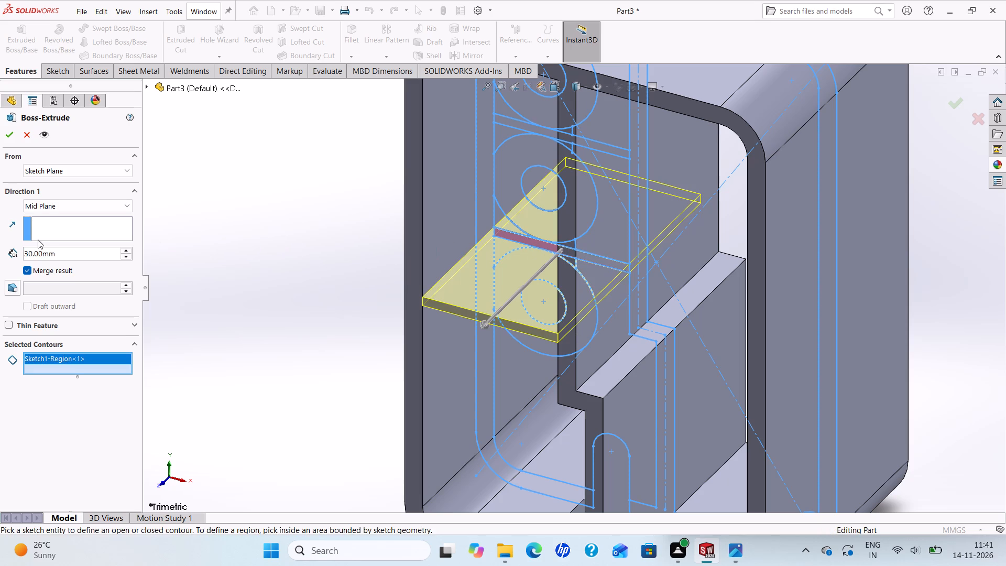
drag(64, 253, 0, 253)
text(10)
key(Return)
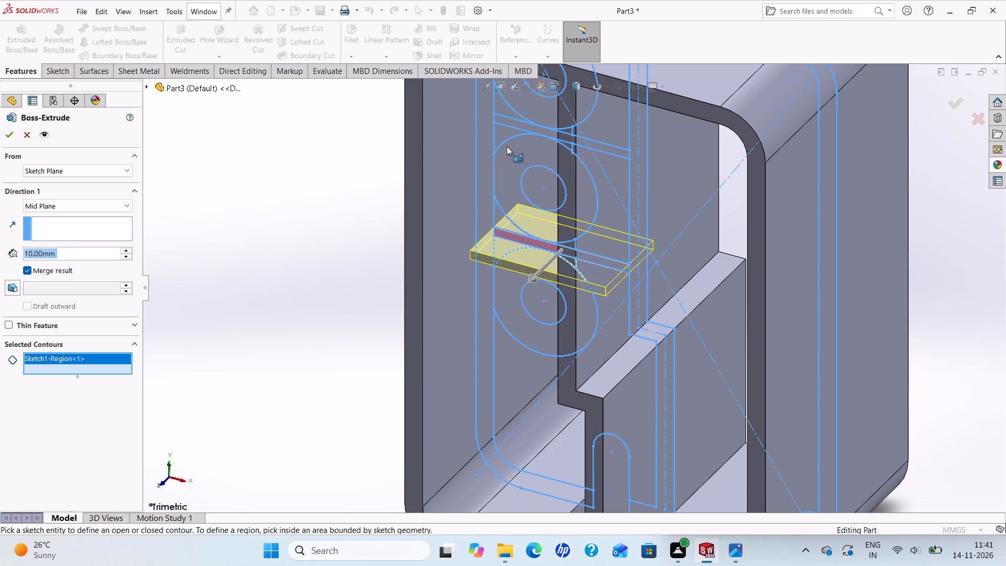
click(523, 126)
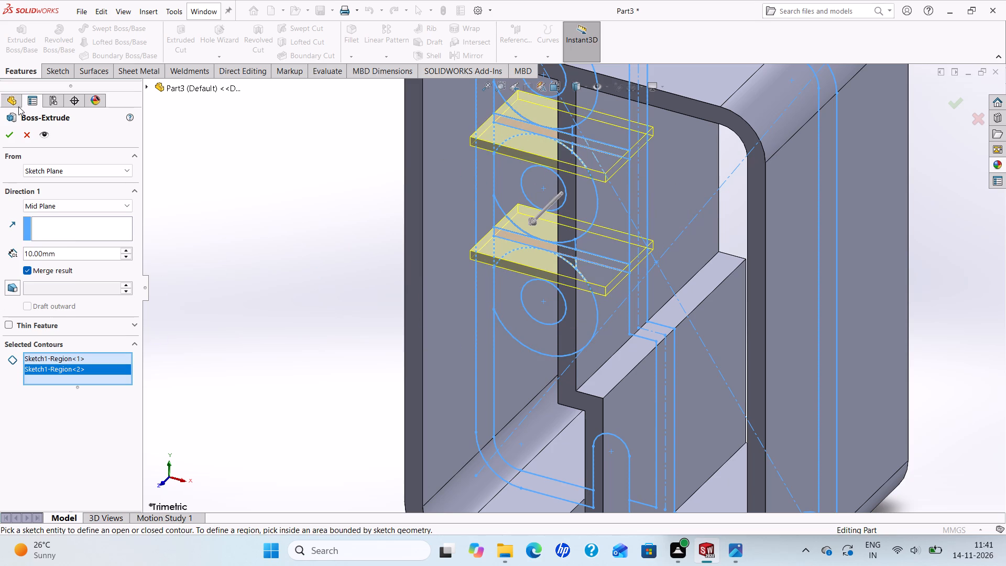
click(10, 133)
scroll(406, 278, up, 3)
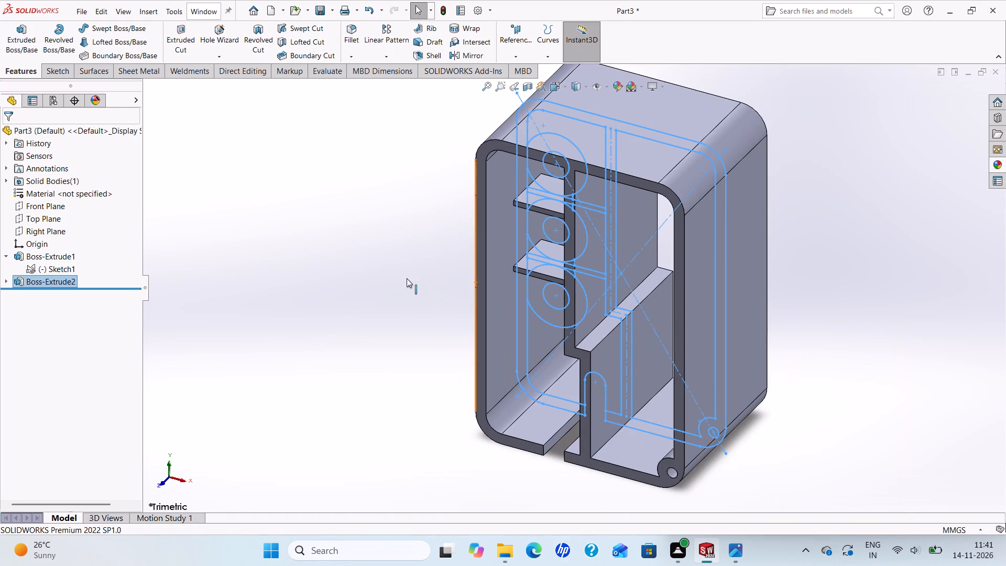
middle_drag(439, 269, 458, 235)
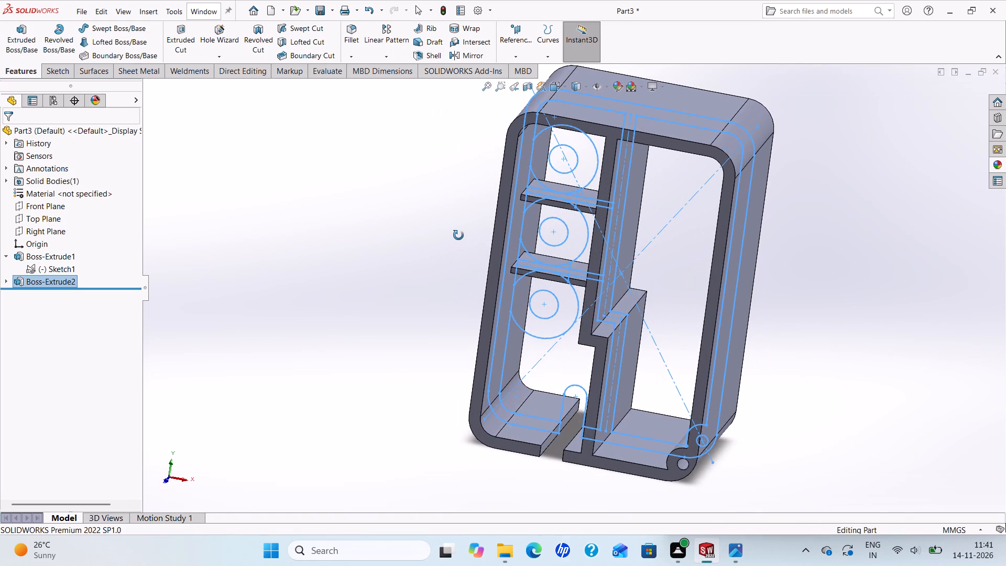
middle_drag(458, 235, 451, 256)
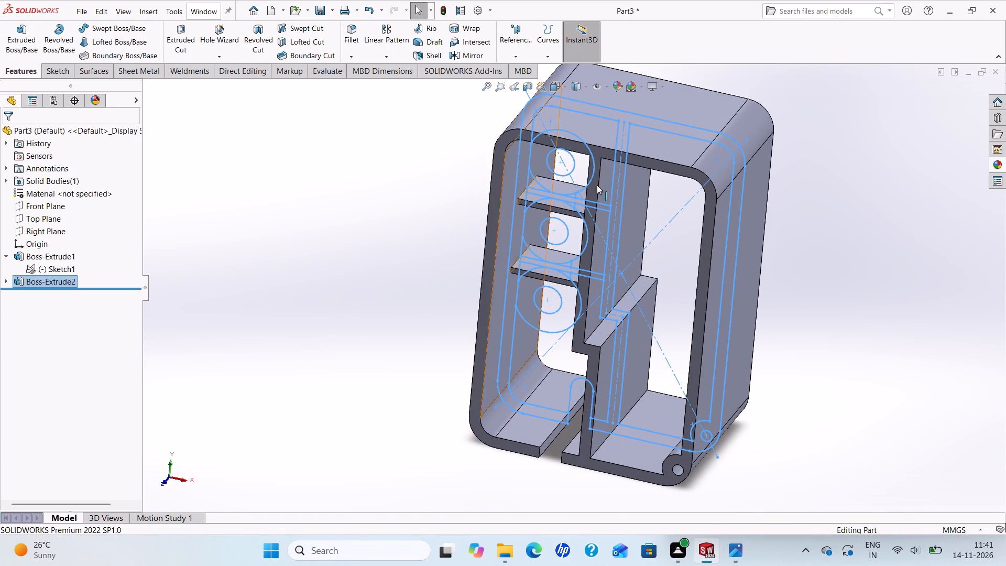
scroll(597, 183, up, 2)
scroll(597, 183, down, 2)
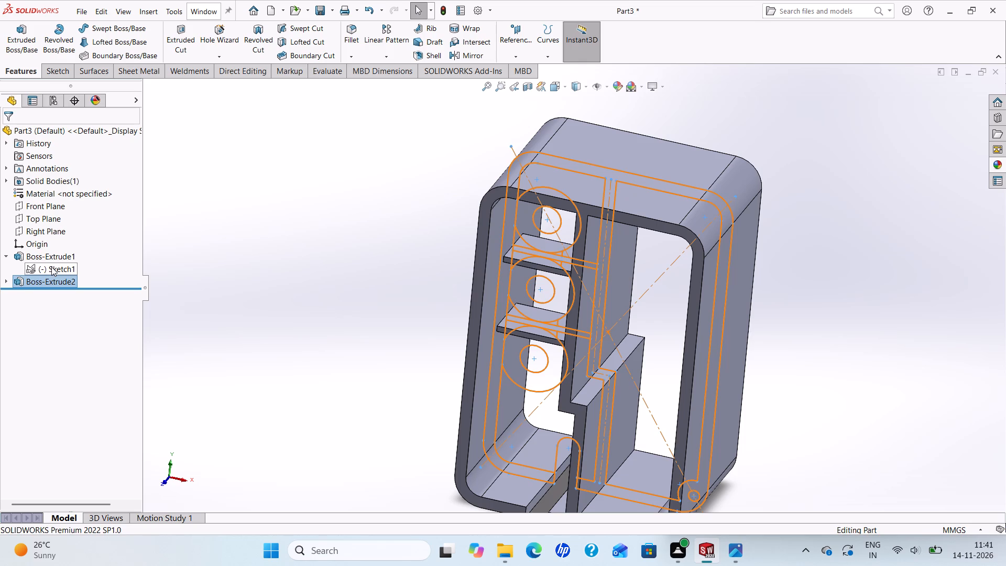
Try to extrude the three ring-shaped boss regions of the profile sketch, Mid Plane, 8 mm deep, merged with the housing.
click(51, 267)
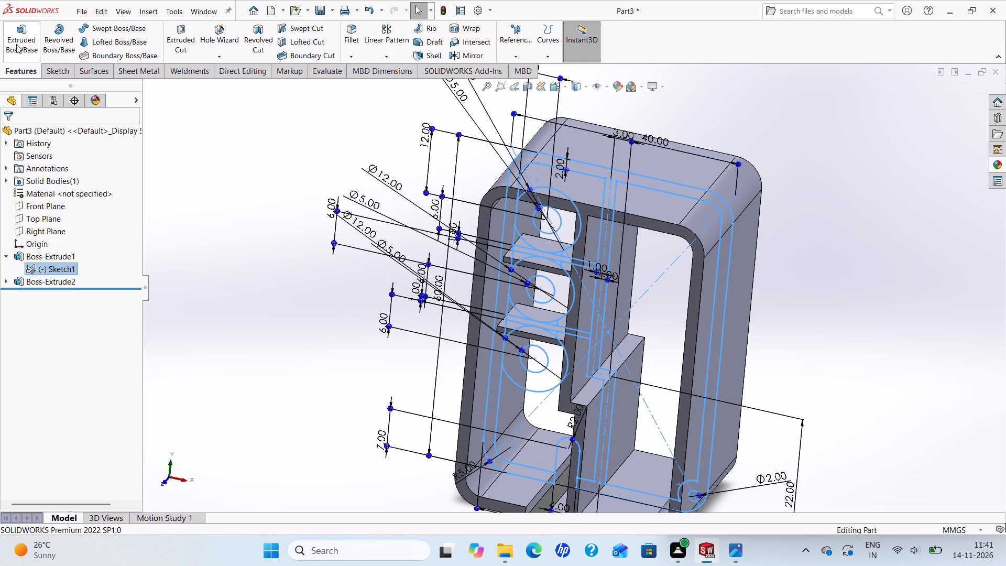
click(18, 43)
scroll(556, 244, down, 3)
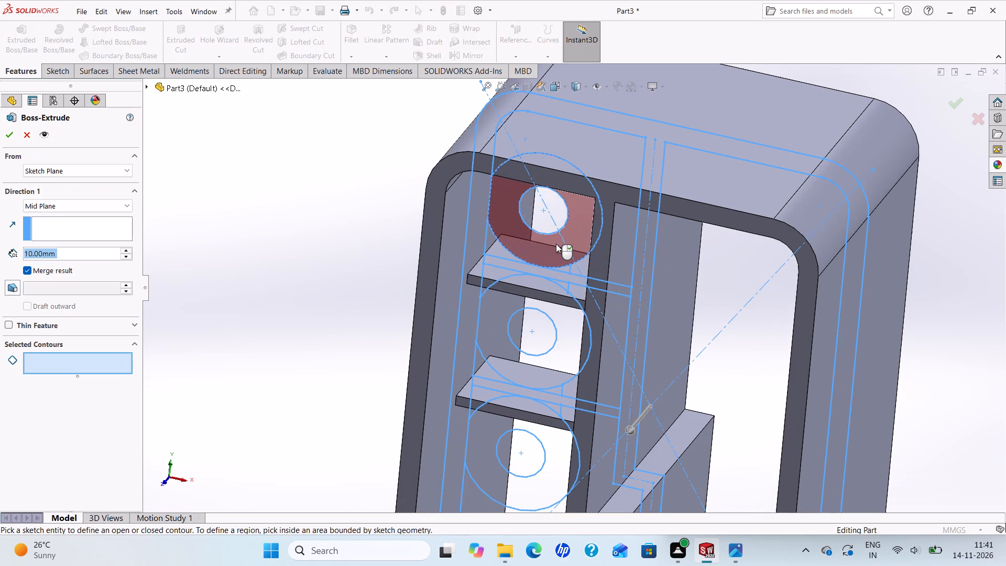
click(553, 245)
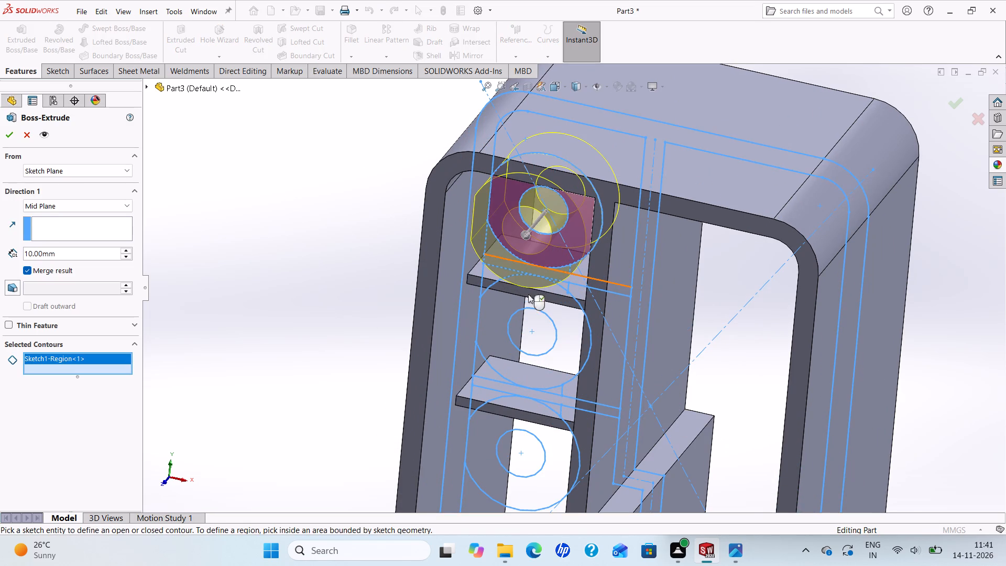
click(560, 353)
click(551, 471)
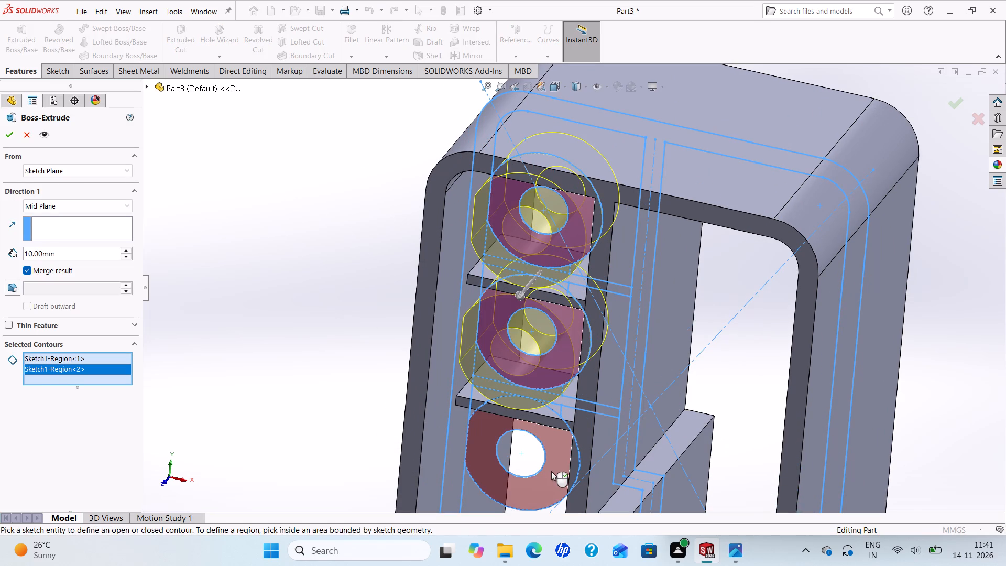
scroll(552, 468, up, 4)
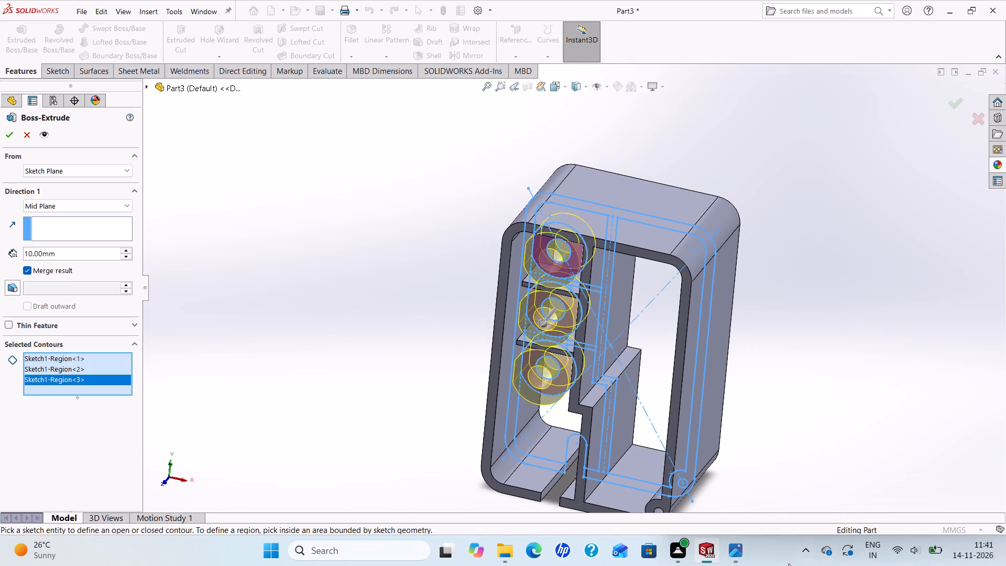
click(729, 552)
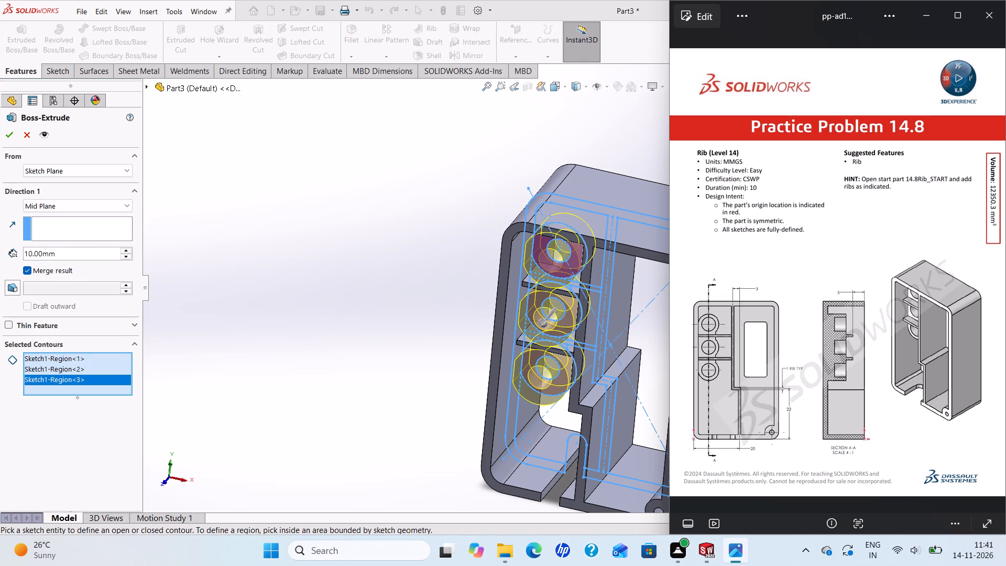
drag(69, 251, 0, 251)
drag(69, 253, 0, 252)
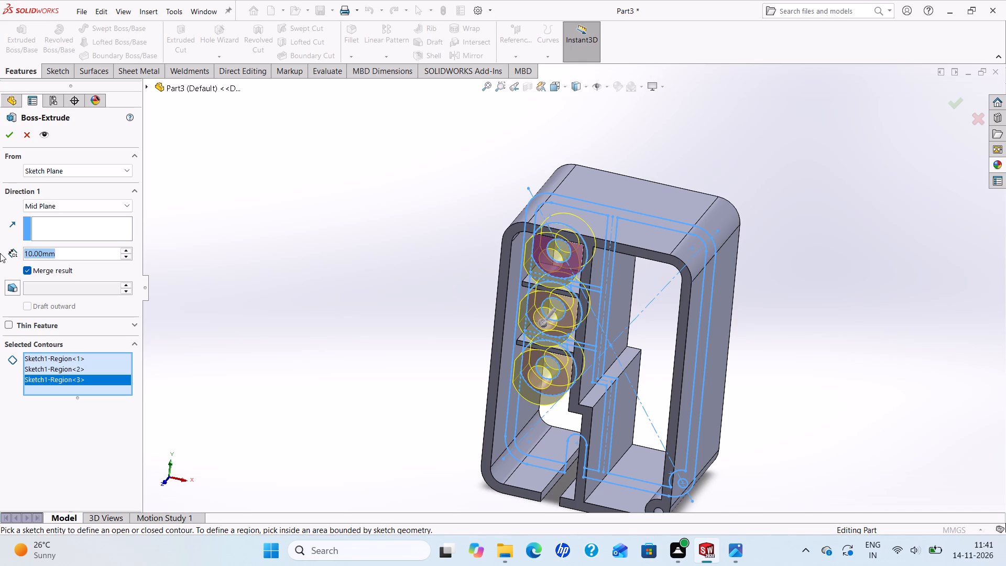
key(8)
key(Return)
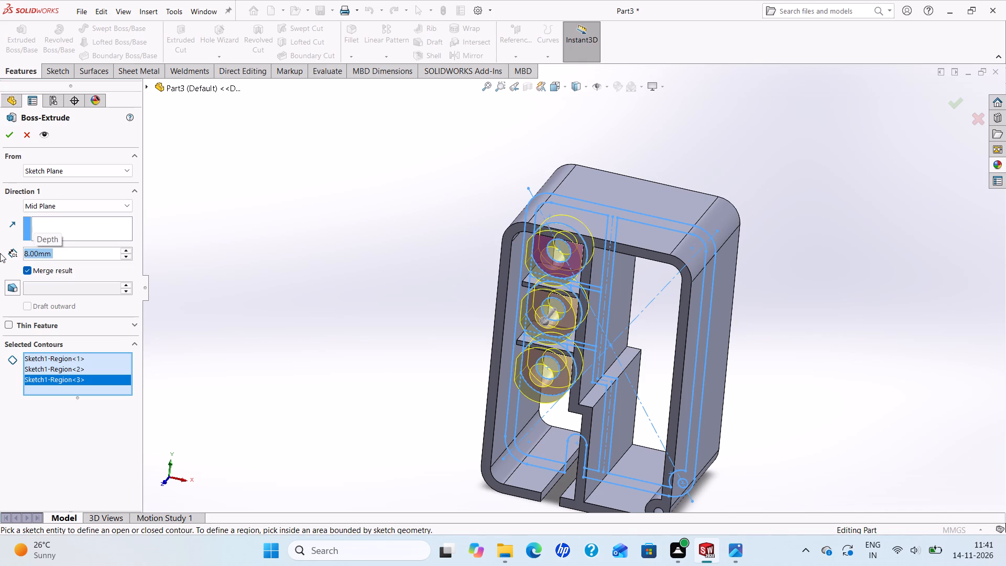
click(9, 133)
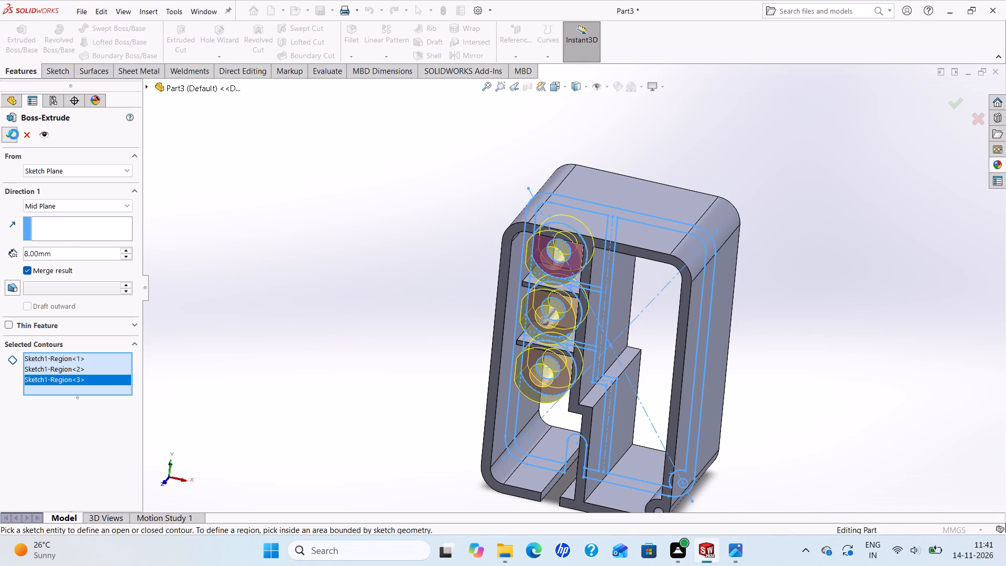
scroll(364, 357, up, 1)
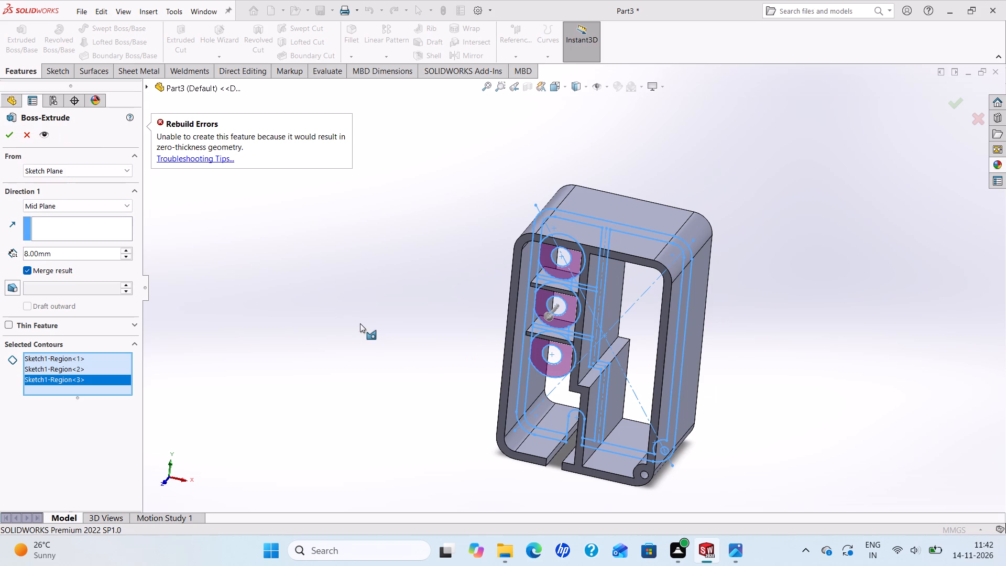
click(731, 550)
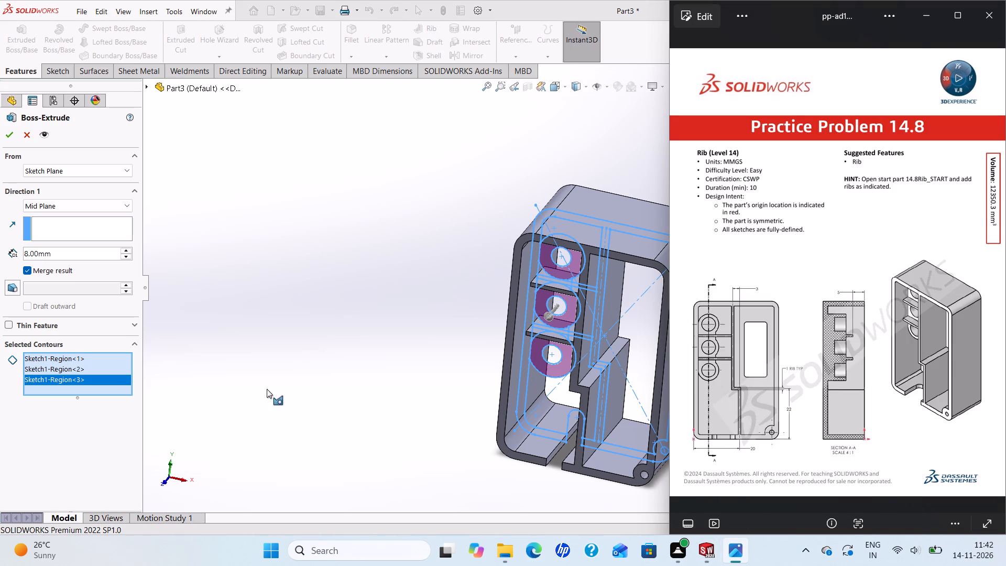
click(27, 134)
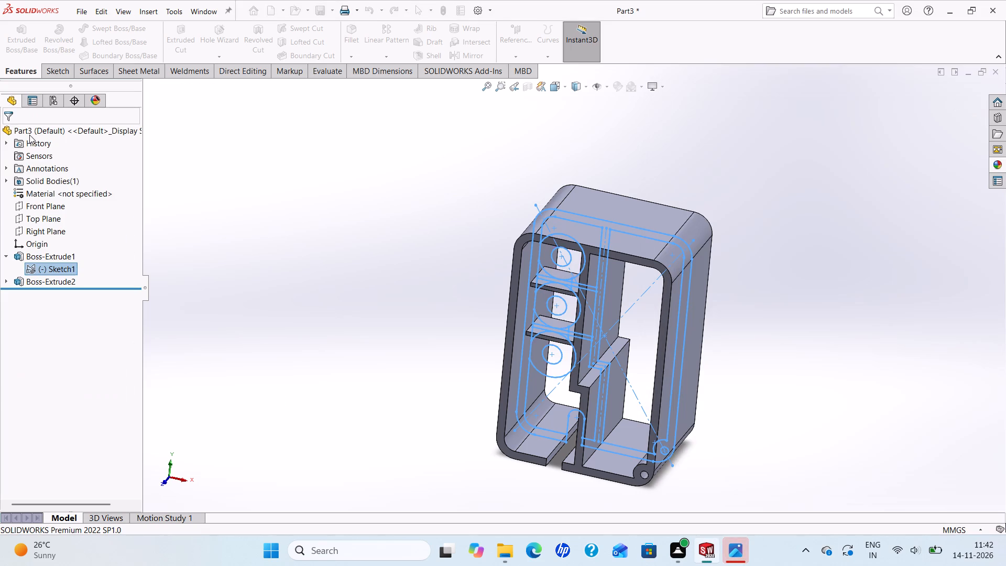
Edit the profile sketch and trim the top boss's outer circle along its lower side, from the inner wall to the short vertical connector line.
scroll(433, 364, up, 2)
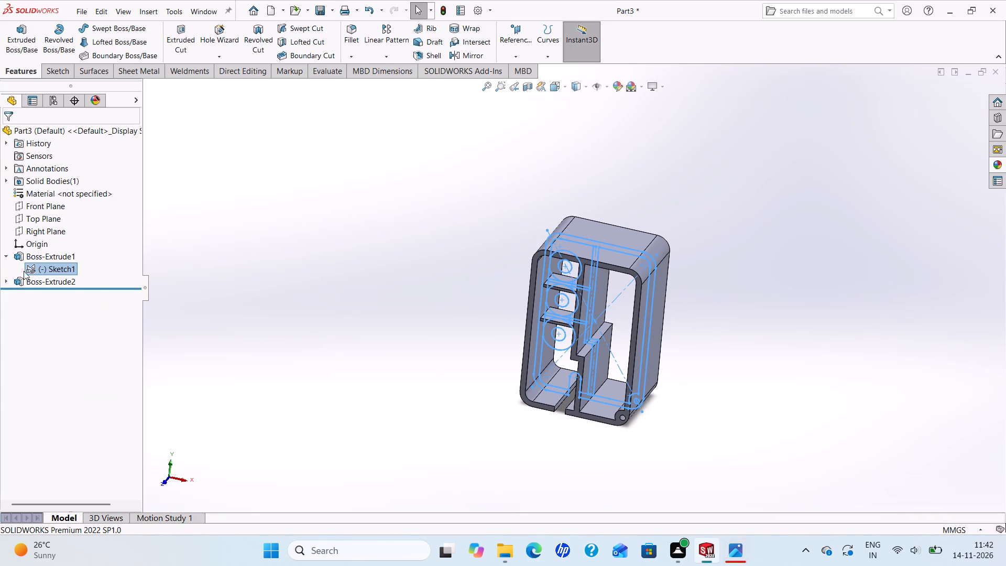
right_click(40, 257)
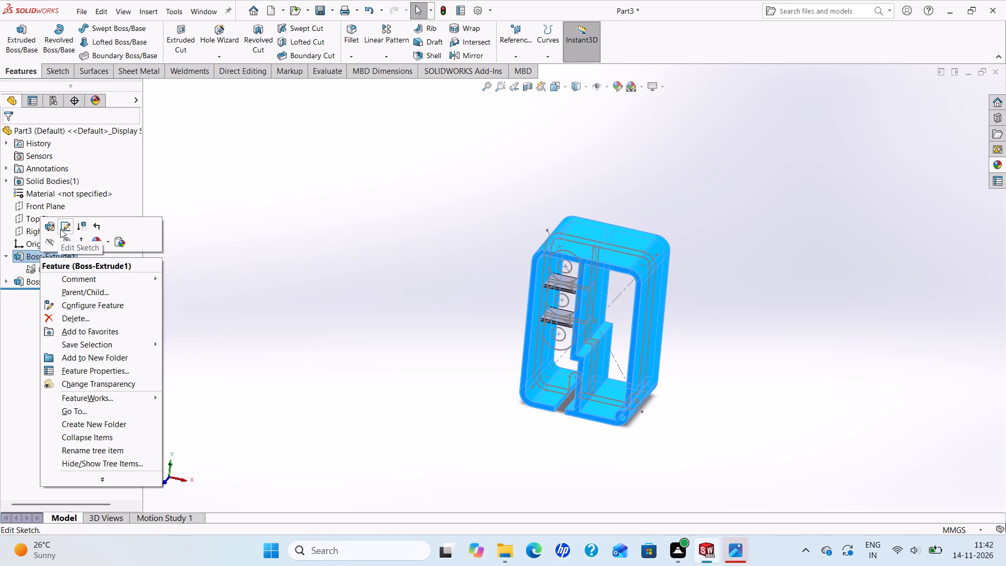
click(70, 226)
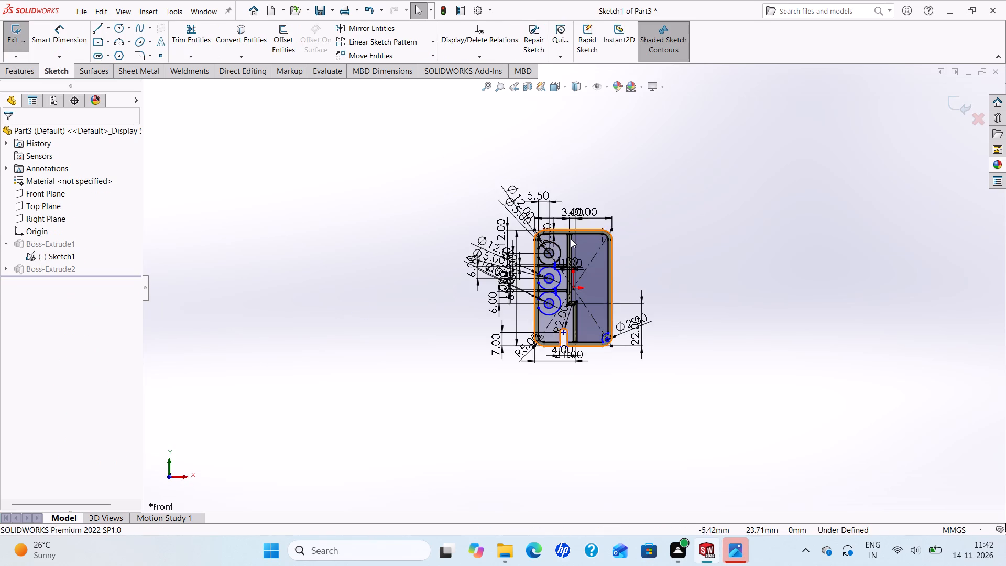
scroll(571, 244, down, 5)
scroll(523, 280, down, 3)
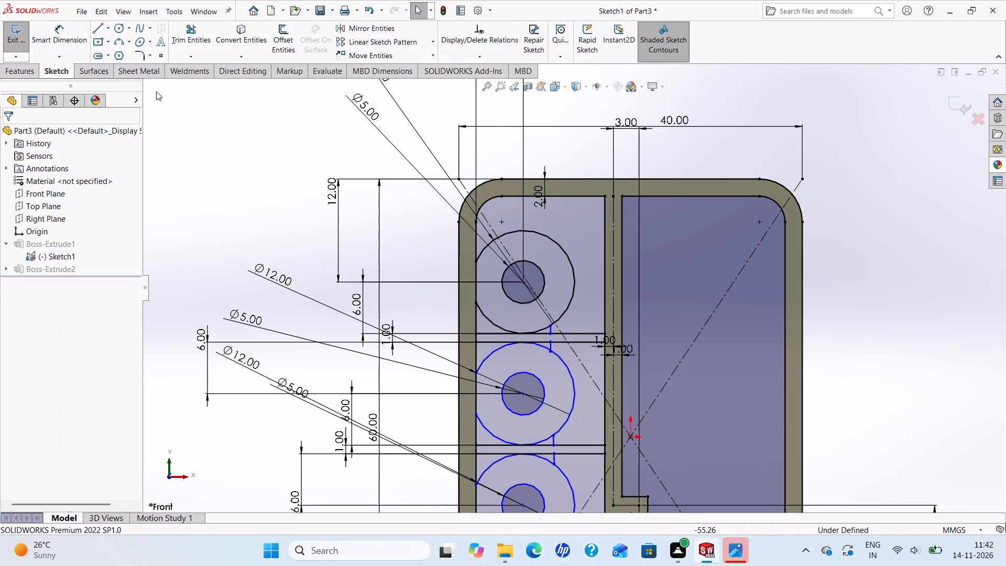
click(183, 37)
scroll(493, 333, down, 5)
drag(512, 306, 540, 306)
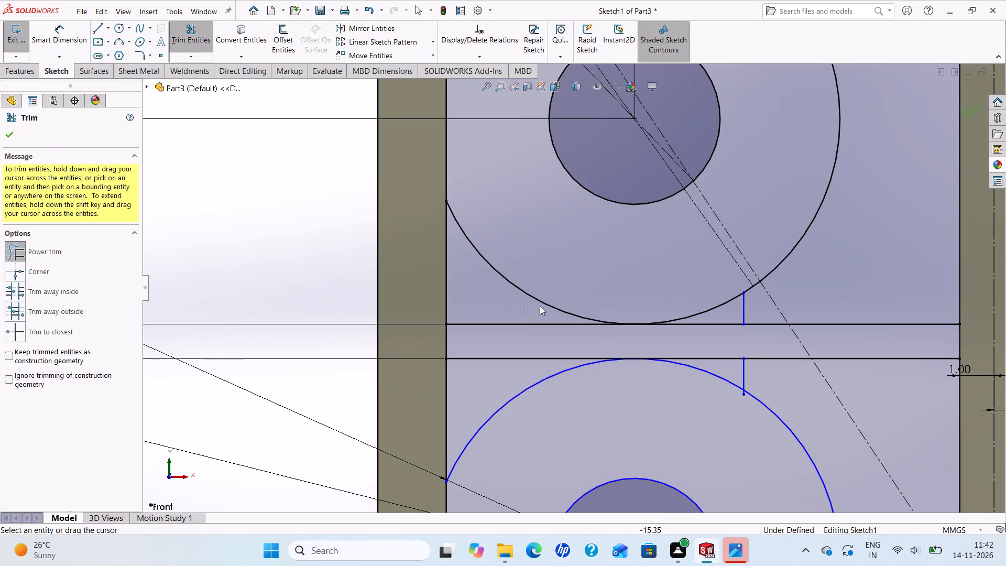
drag(540, 306, 603, 302)
drag(649, 302, 661, 304)
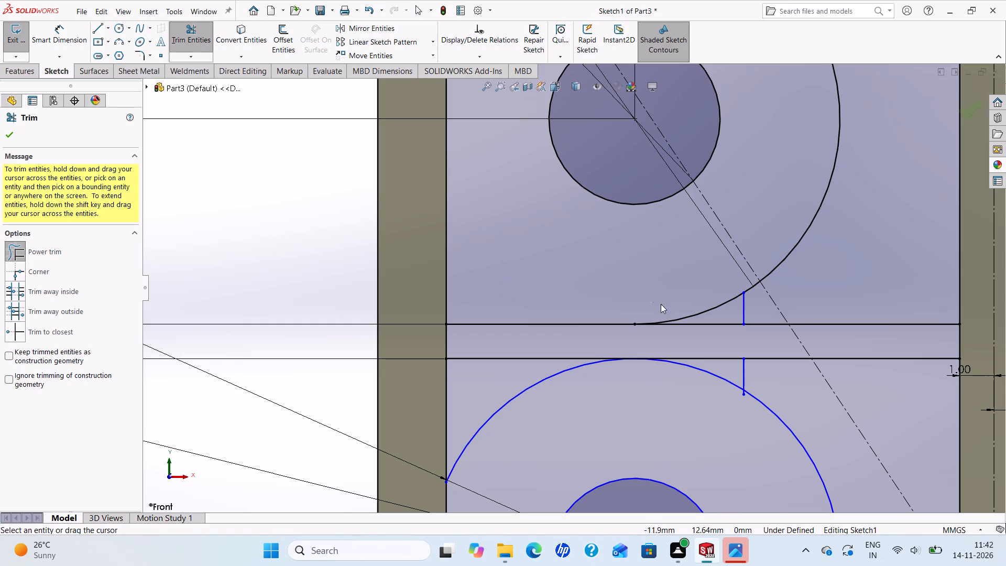
drag(661, 304, 709, 315)
Trim the middle boss's outer circle along both ribs, from the inner wall to the short vertical connector lines.
scroll(704, 315, up, 2)
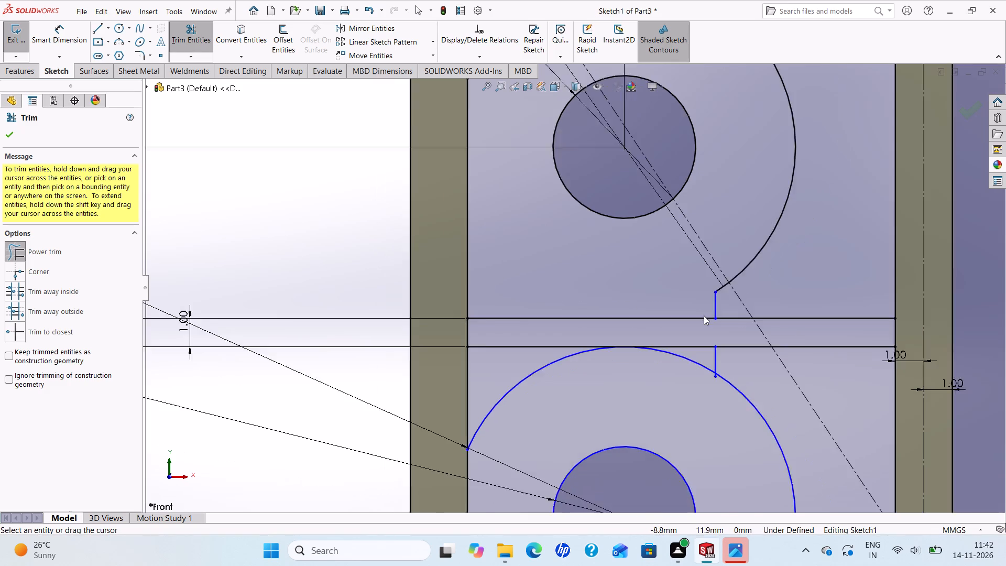
scroll(679, 339, down, 3)
drag(669, 340, 642, 346)
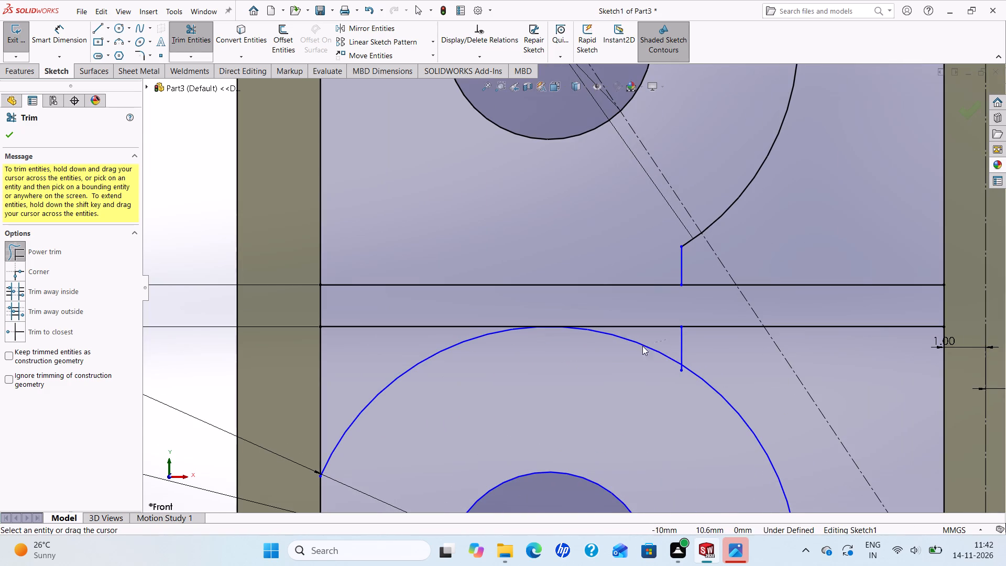
drag(642, 346, 392, 351)
scroll(424, 363, up, 5)
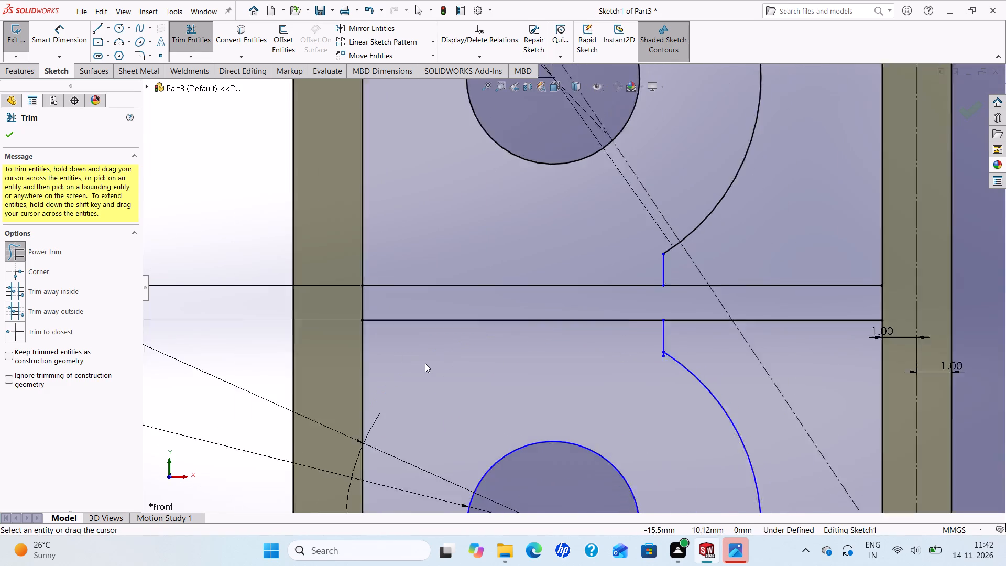
scroll(543, 352, down, 3)
scroll(543, 352, up, 4)
scroll(554, 370, down, 5)
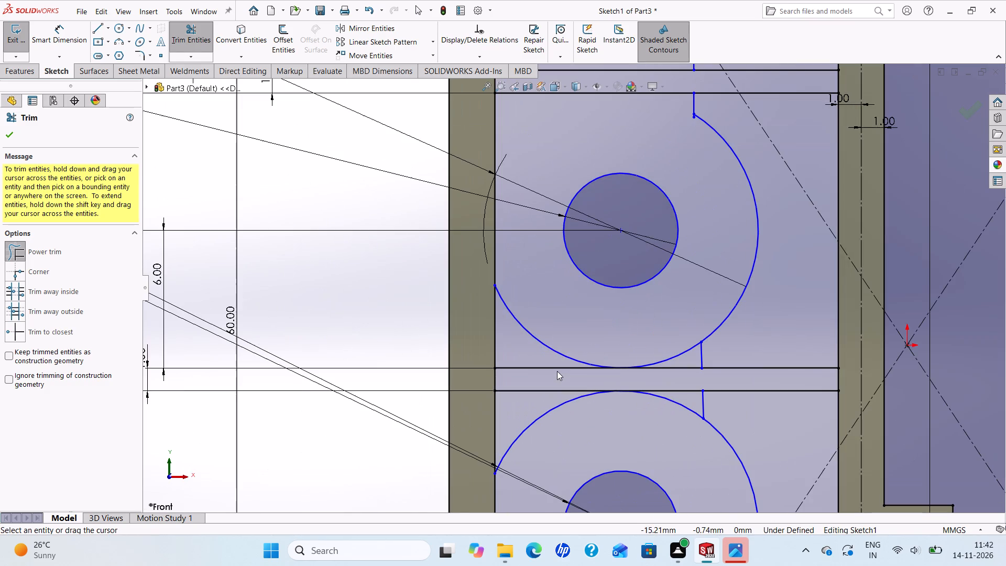
scroll(557, 371, up, 3)
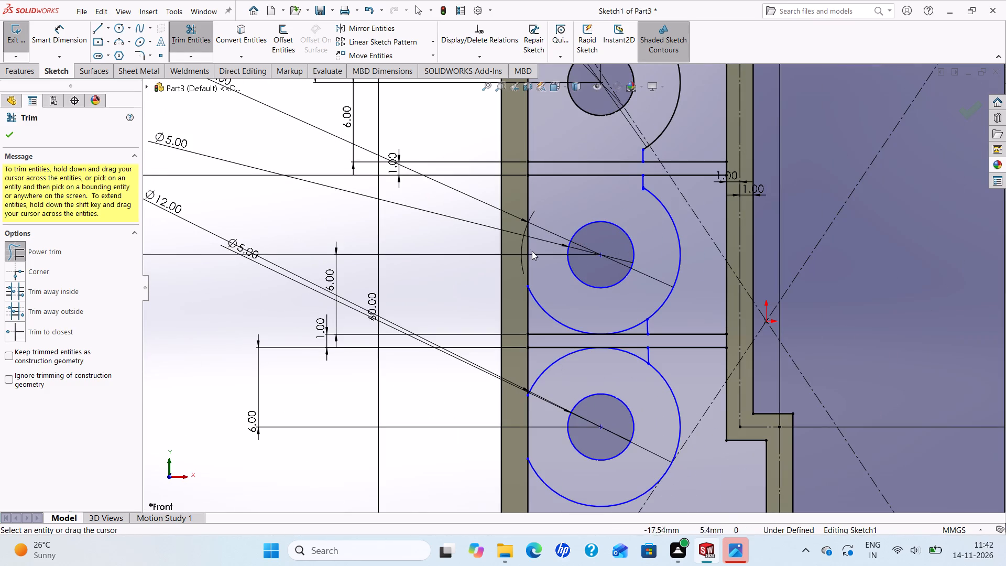
click(729, 552)
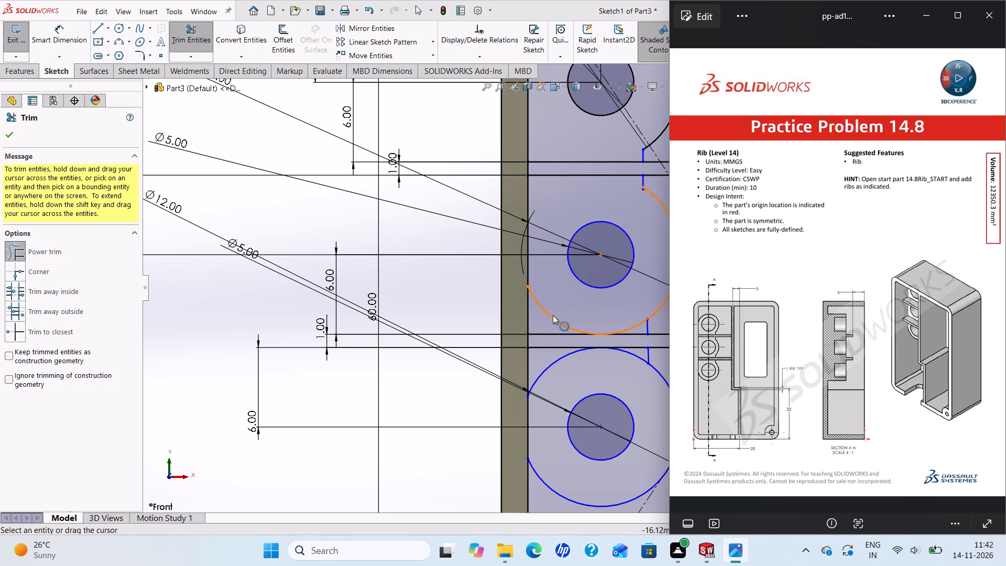
click(454, 313)
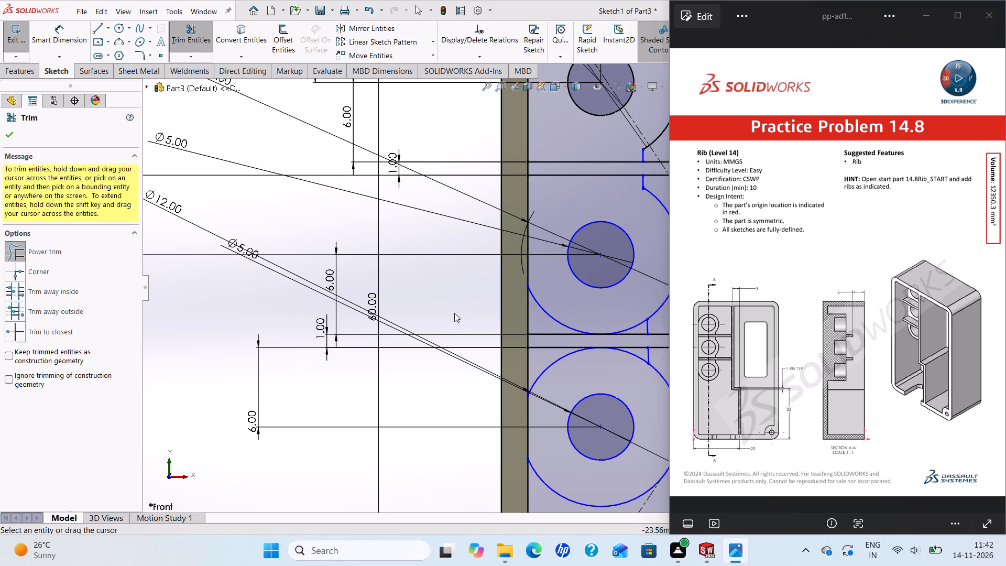
scroll(559, 317, up, 2)
scroll(560, 317, down, 3)
drag(551, 303, 551, 301)
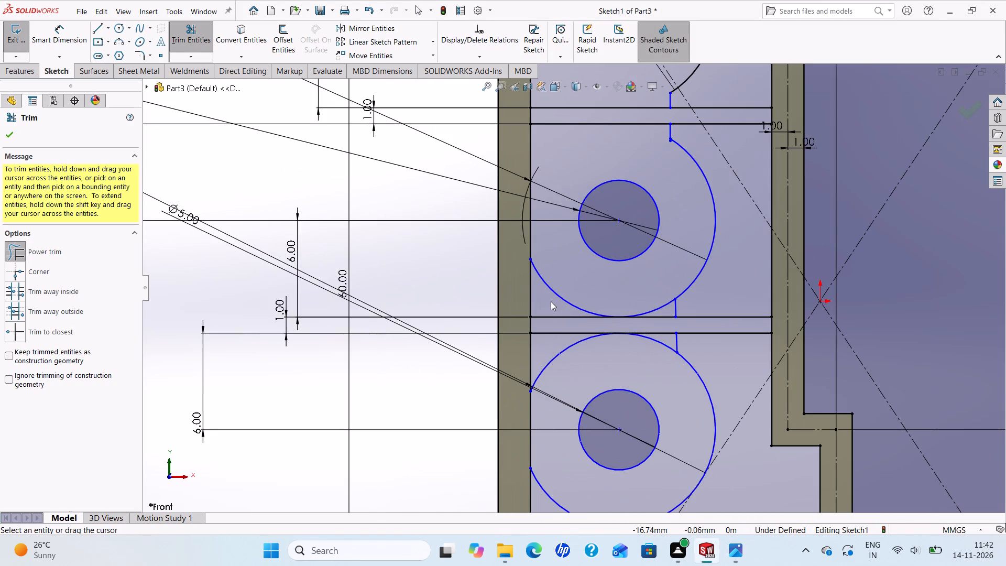
drag(551, 301, 664, 310)
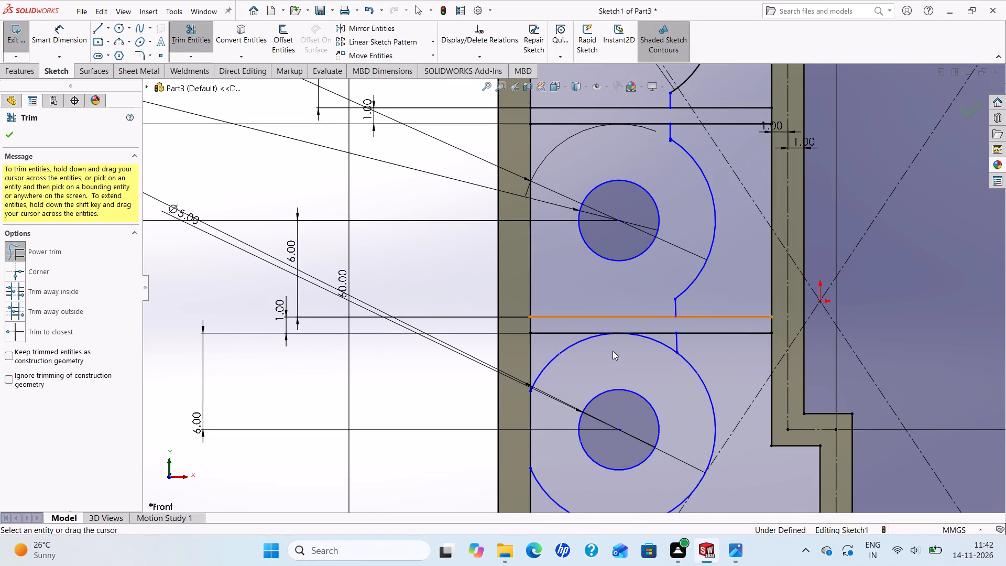
Trim the lowest boss's outer circle along the rib above it, up to the short connector line, and exit the sketch.
scroll(602, 363, up, 2)
drag(558, 329, 561, 329)
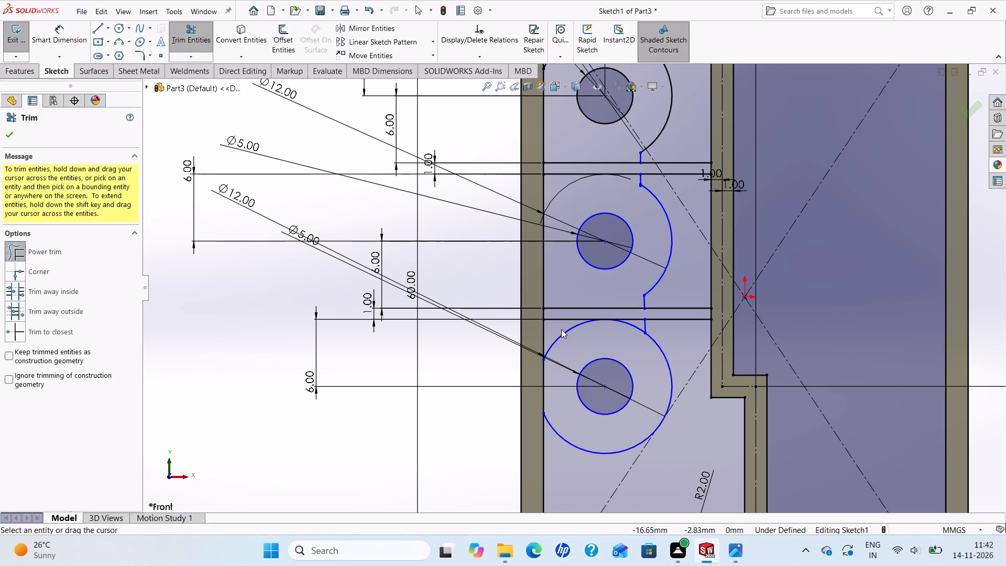
drag(561, 329, 636, 326)
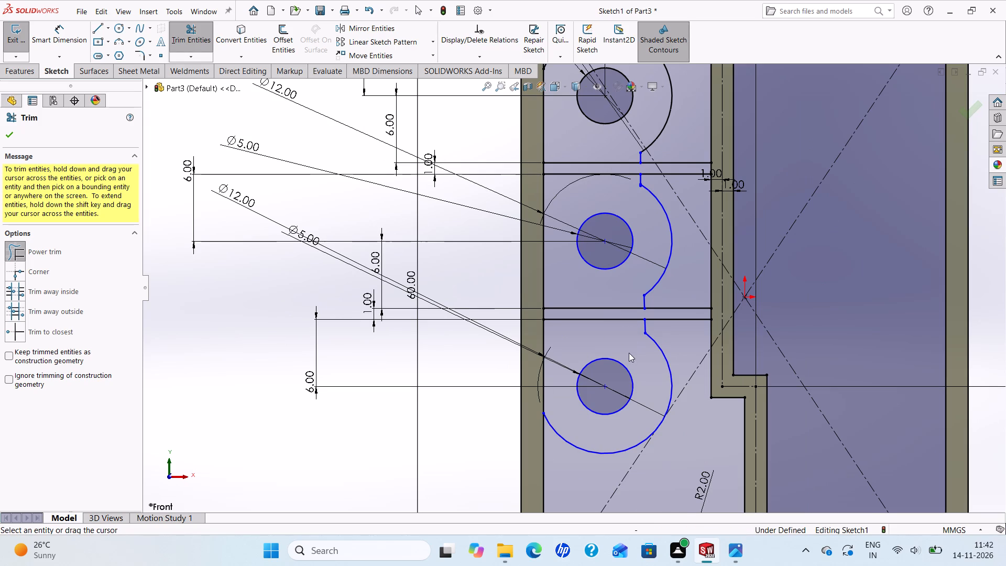
scroll(606, 376, up, 2)
scroll(631, 372, down, 1)
scroll(627, 368, up, 2)
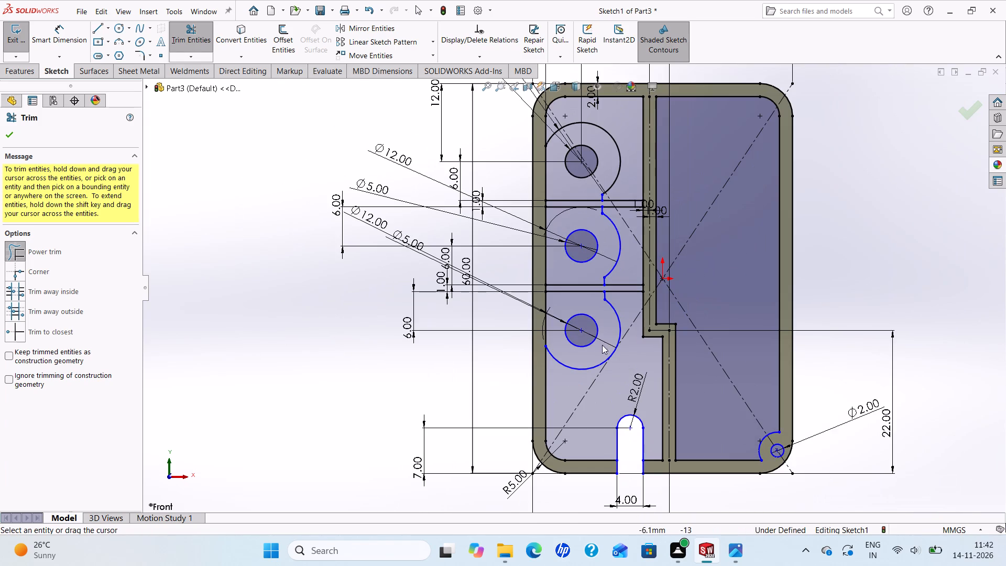
click(4, 133)
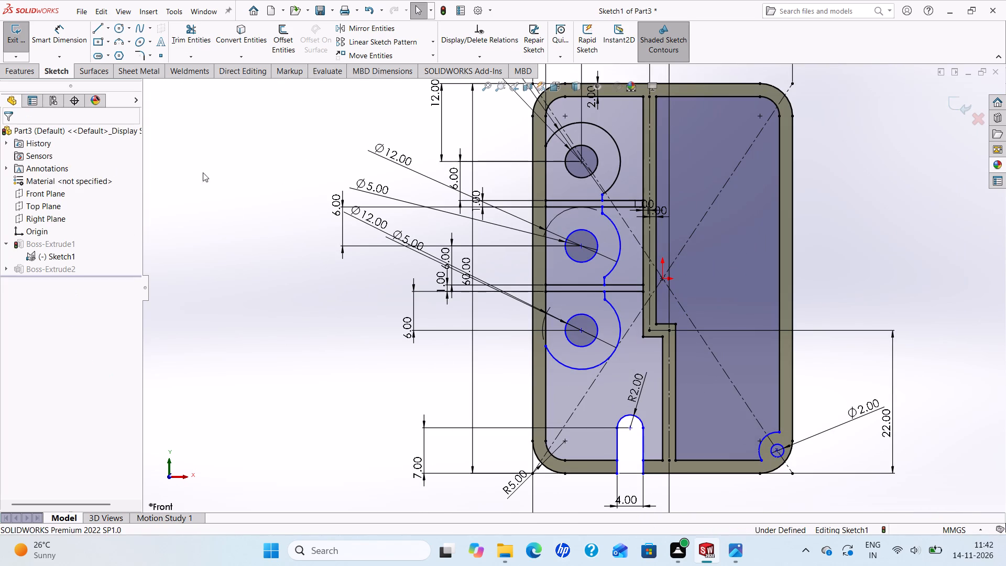
click(21, 34)
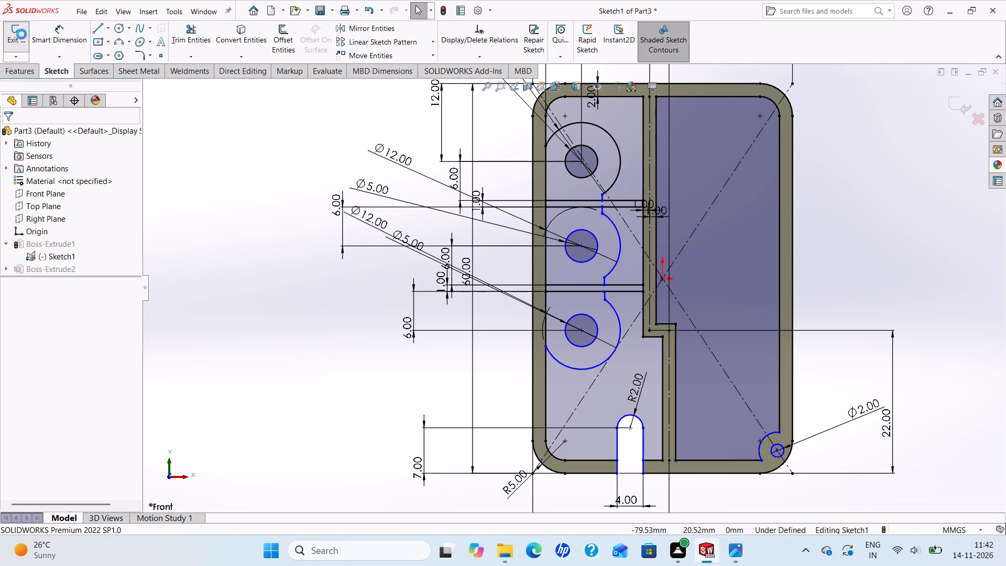
Extrude the three ring-shaped boss regions of the profile sketch, Mid Plane, 10 mm deep, merged with the housing.
scroll(306, 269, up, 2)
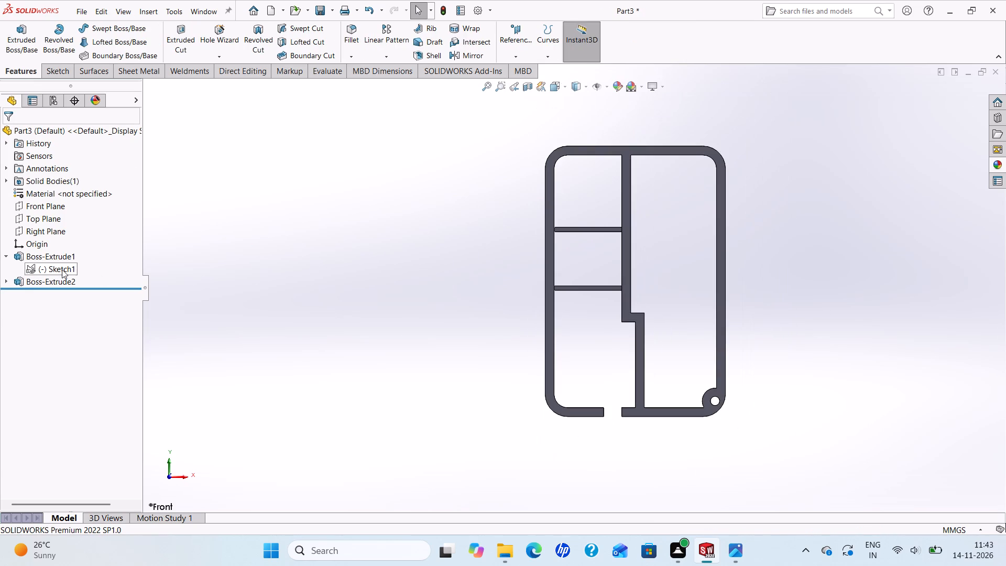
click(47, 267)
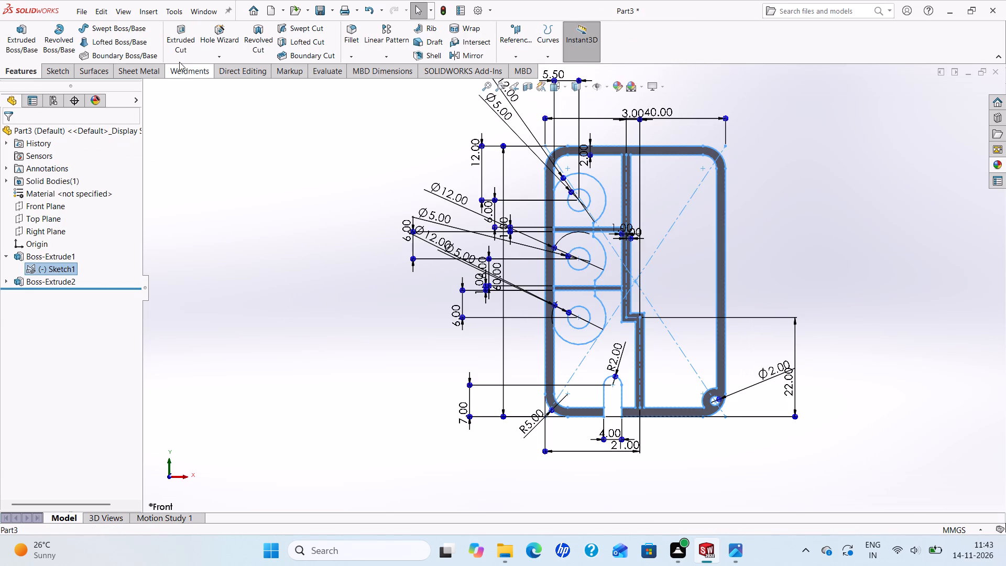
click(30, 41)
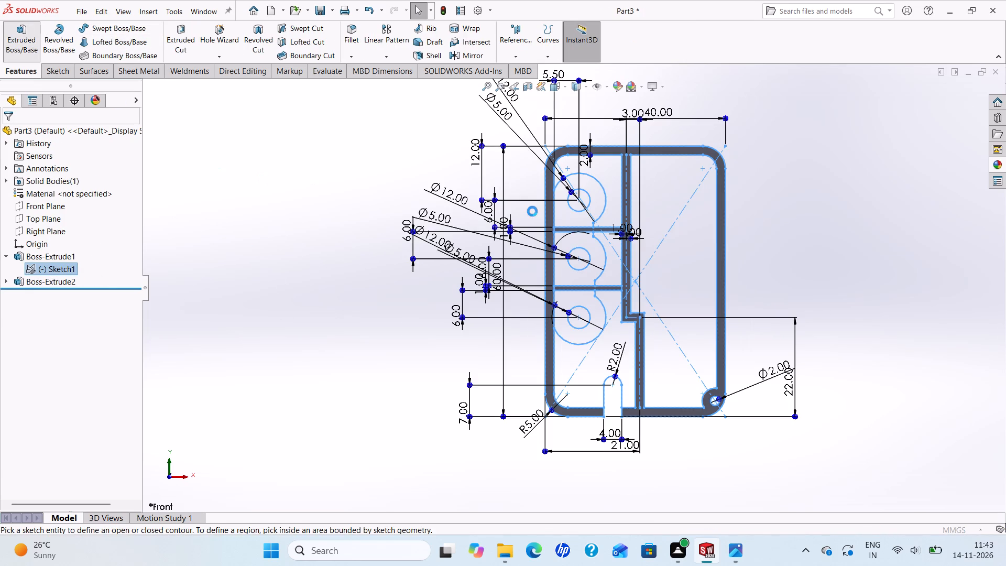
scroll(561, 216, down, 2)
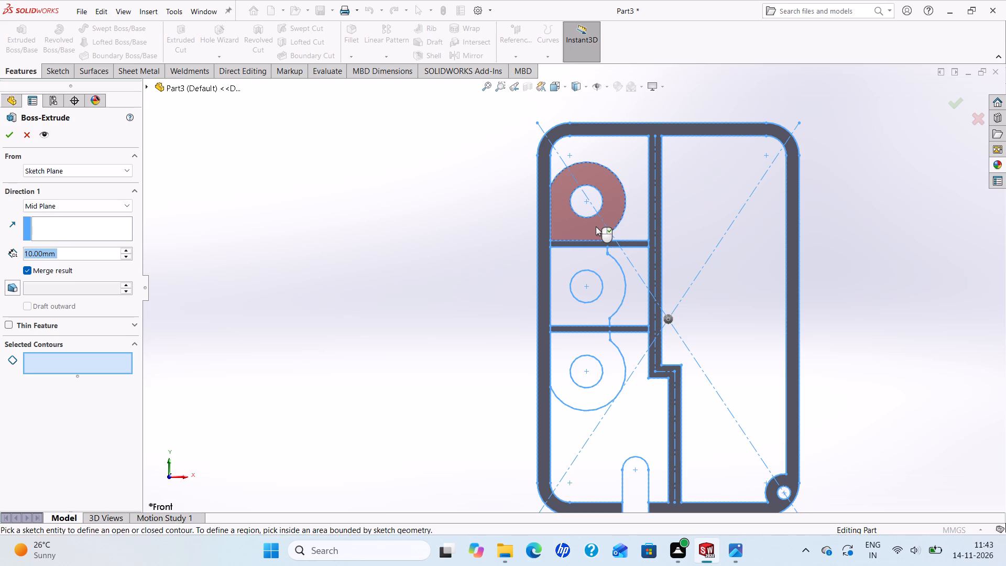
click(596, 226)
click(606, 271)
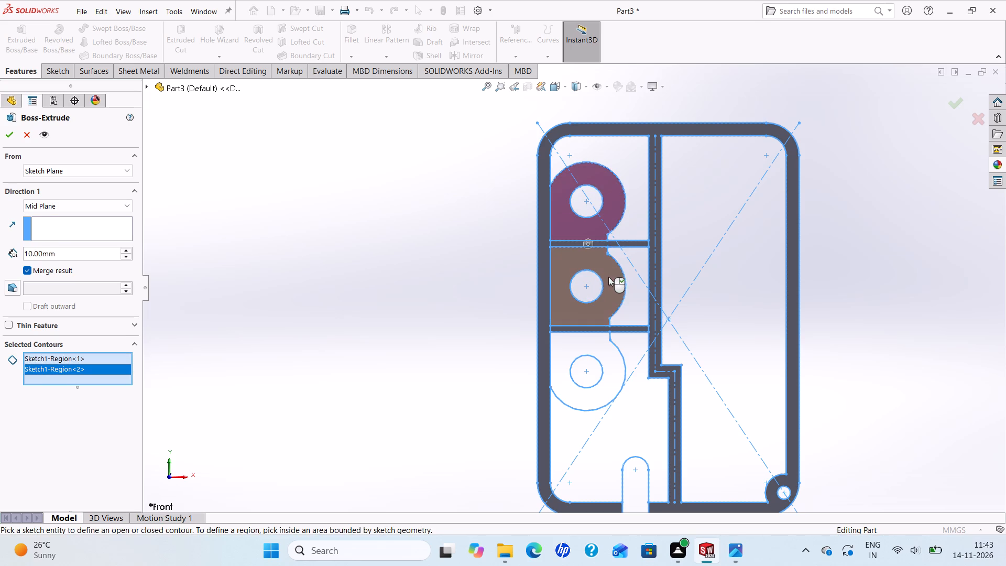
click(607, 371)
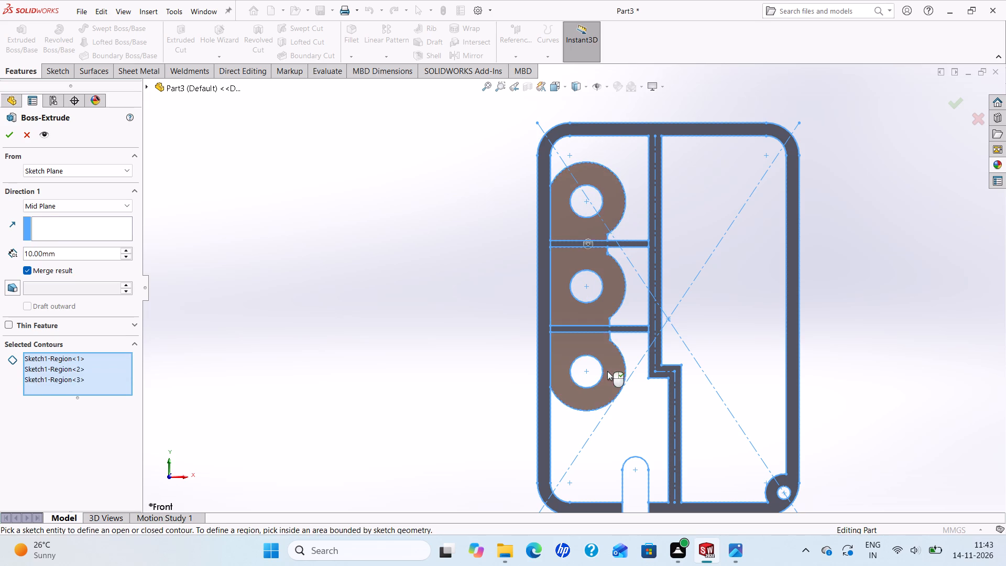
middle_drag(440, 356, 434, 250)
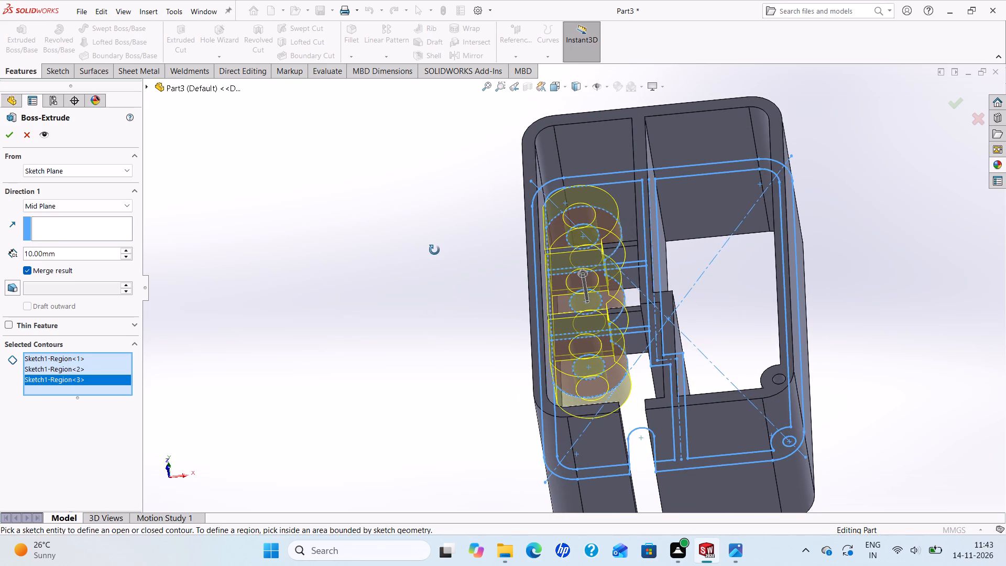
middle_drag(434, 250, 435, 252)
click(5, 137)
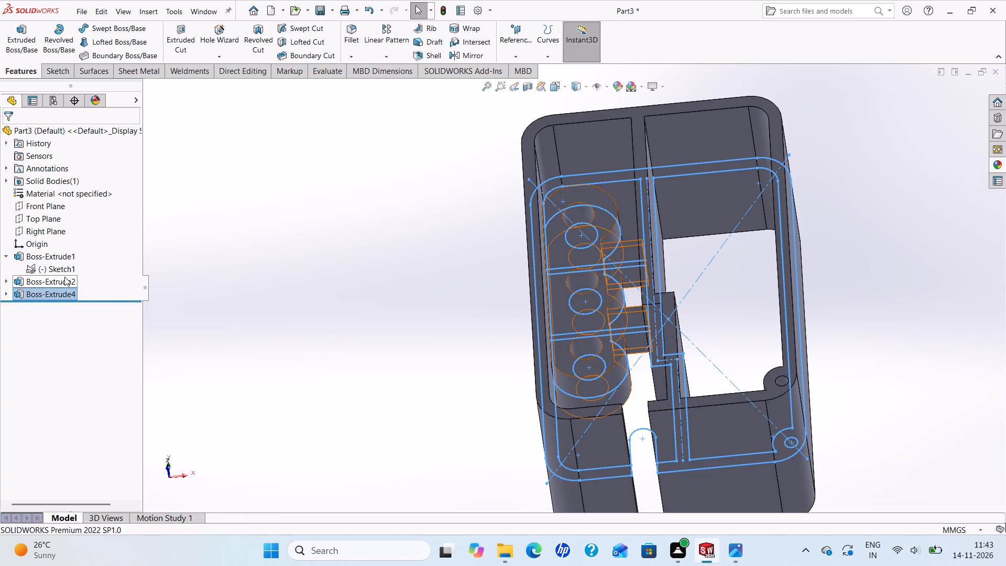
Change the Mid Plane extrusion depth of the two thin ribs between the bosses to 15 mm.
right_click(63, 277)
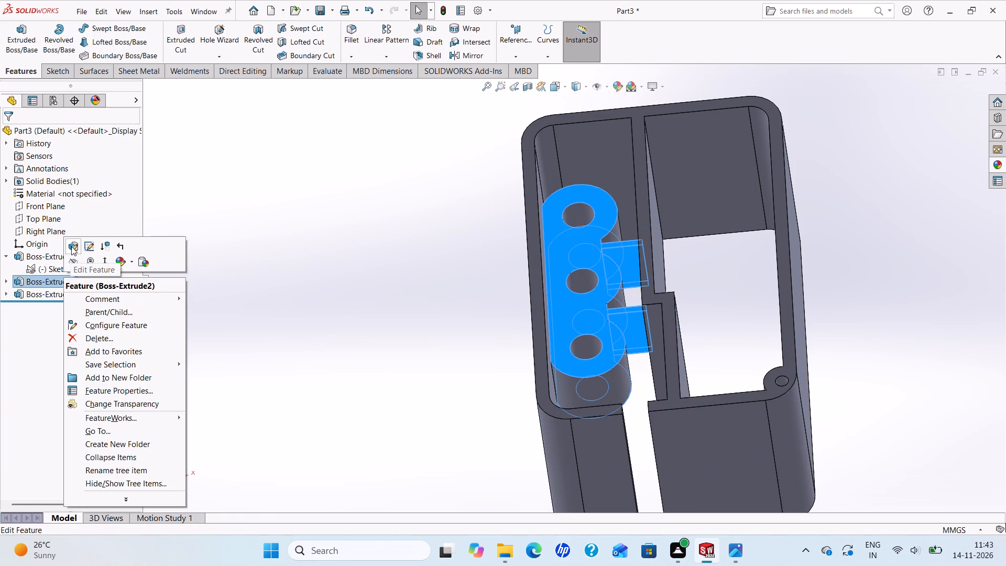
click(71, 246)
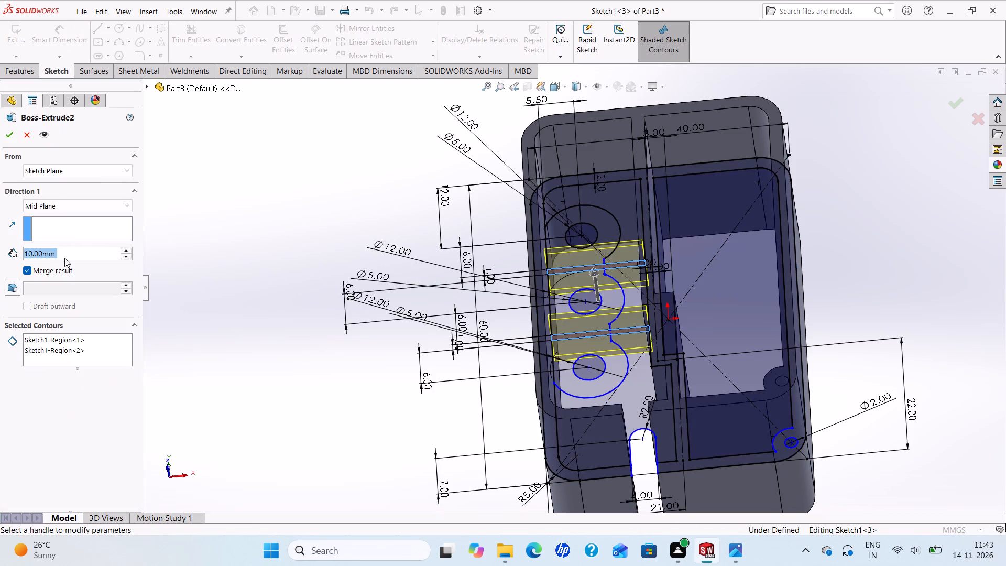
key(1)
key(5)
key(Return)
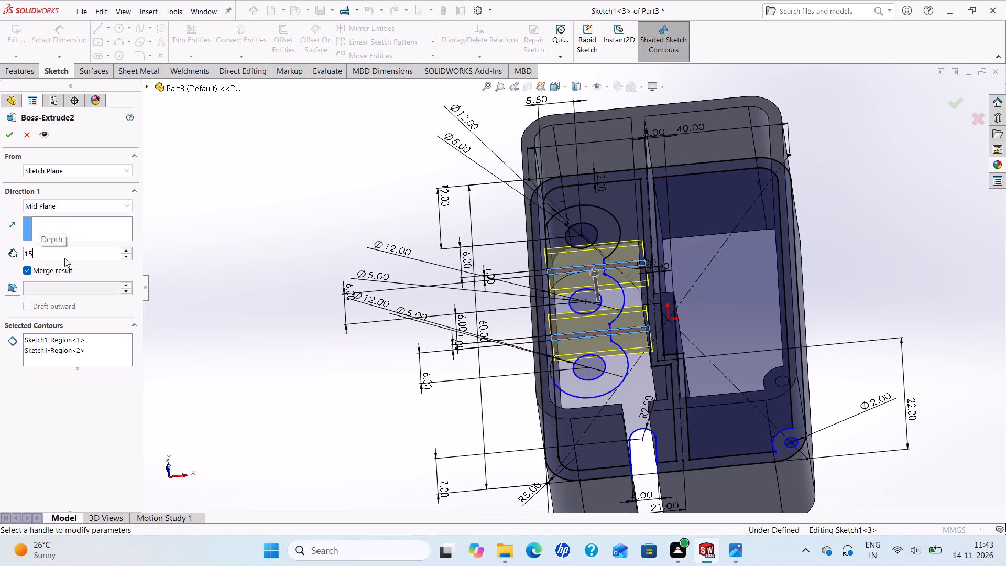
click(10, 127)
Examine the bosses, ribs and wall slot from several angles and compare them with the Practice Problem 14.8 drawing.
scroll(258, 249, up, 3)
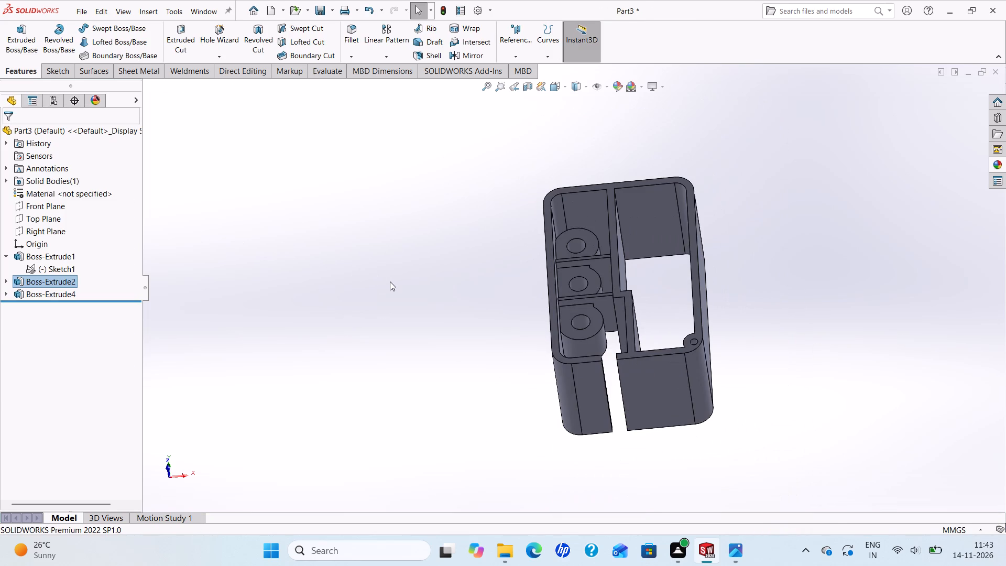
middle_drag(391, 284, 395, 375)
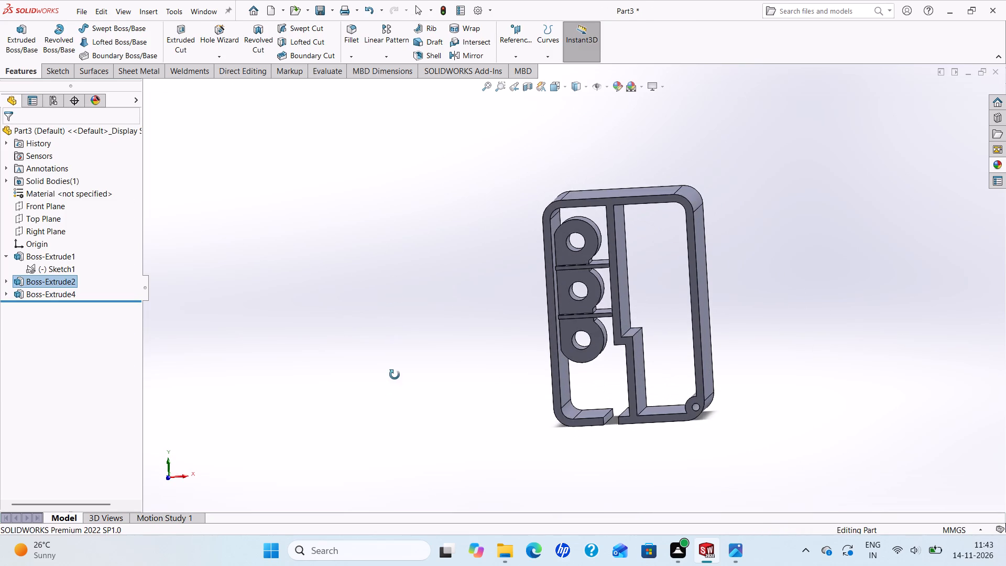
middle_drag(395, 375, 399, 280)
scroll(399, 280, up, 4)
scroll(631, 347, down, 3)
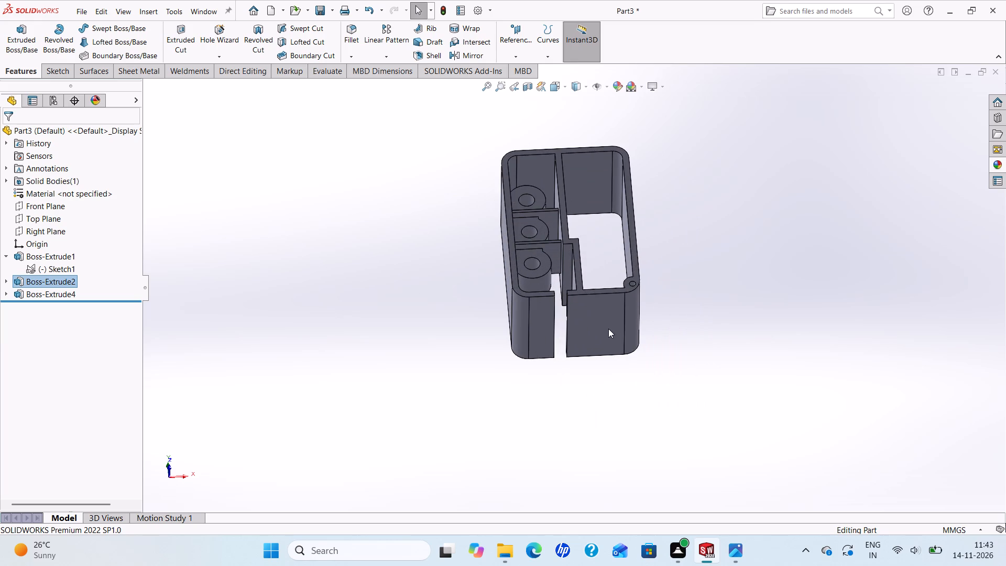
middle_drag(608, 328, 601, 401)
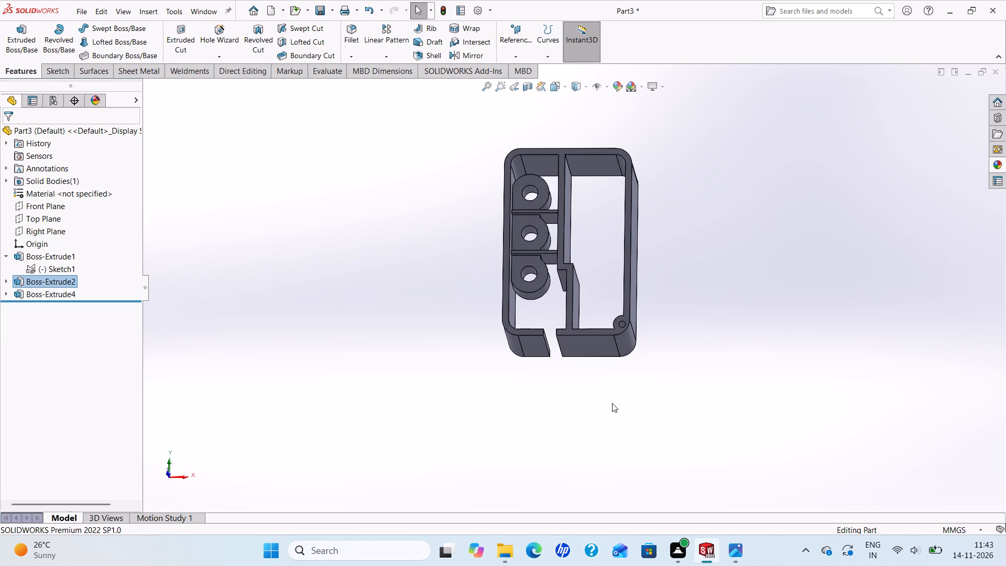
click(740, 556)
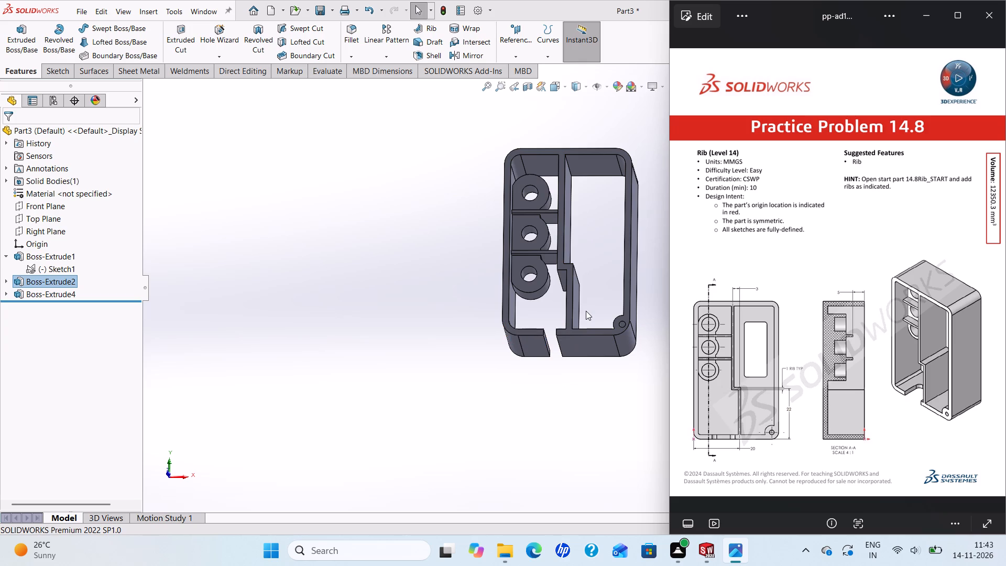
scroll(586, 310, up, 4)
scroll(608, 253, down, 3)
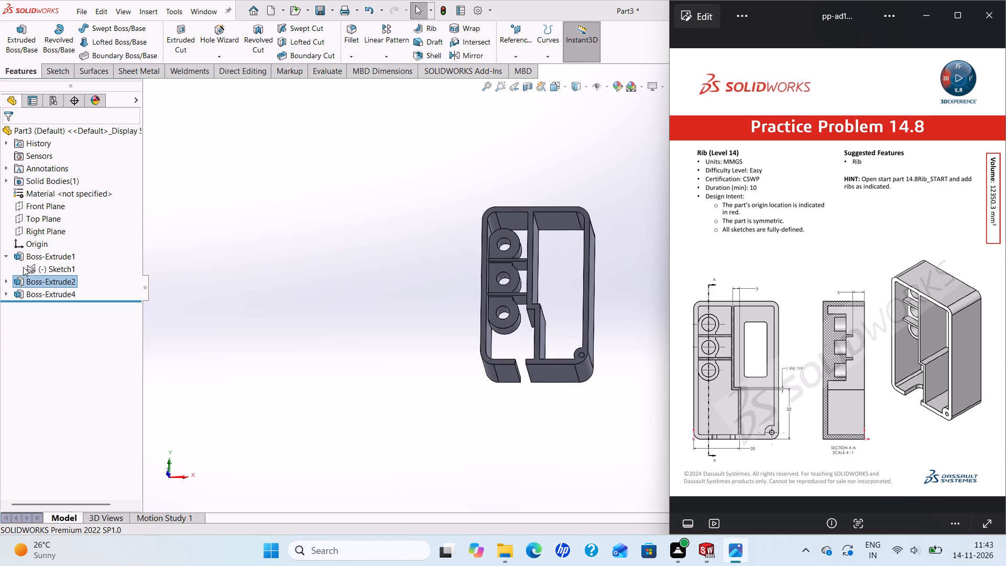
Edit the profile sketch and delete the lower slot's 4 mm width dimension and its R2 rounded end arc.
right_click(38, 257)
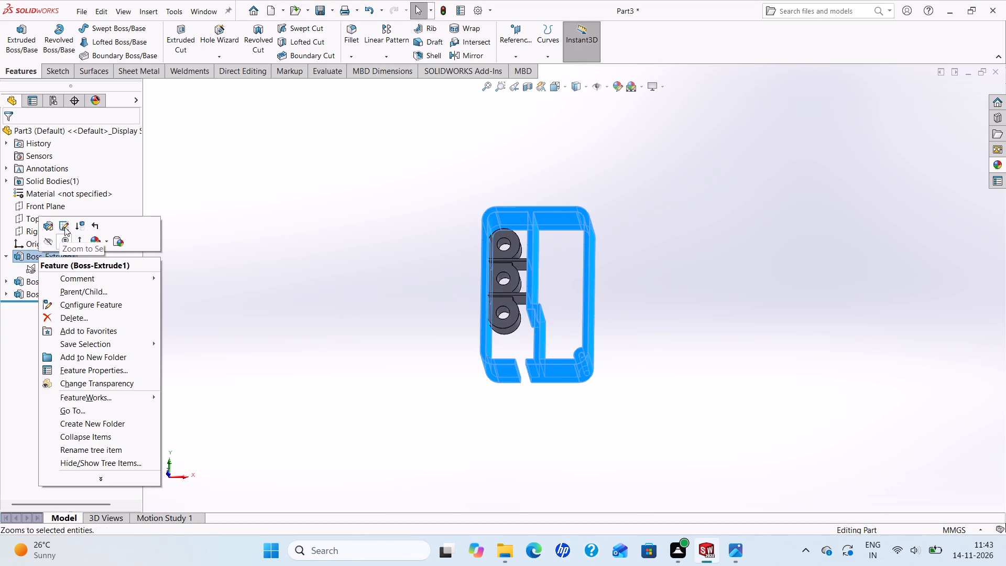
click(64, 227)
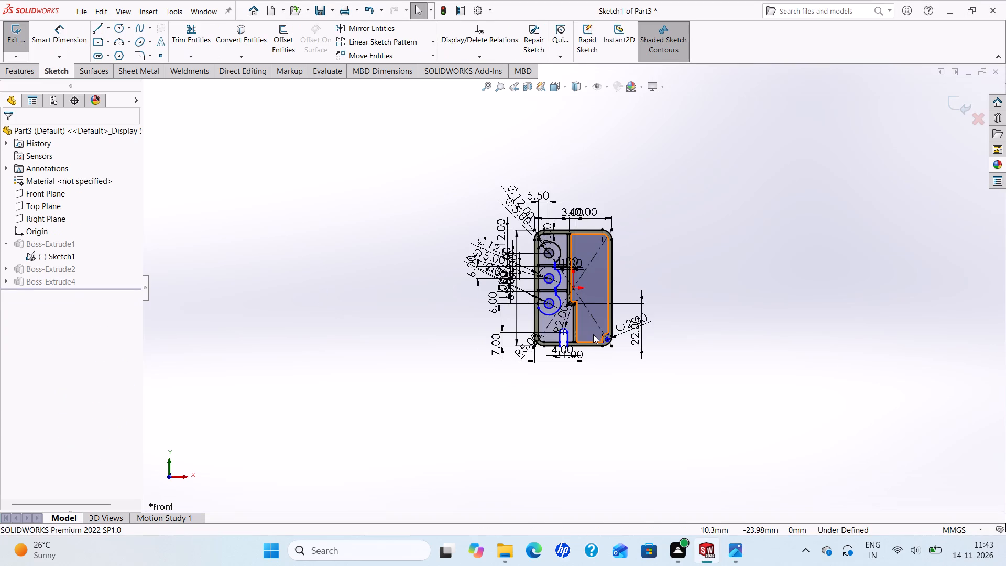
scroll(593, 334, down, 3)
scroll(548, 322, down, 4)
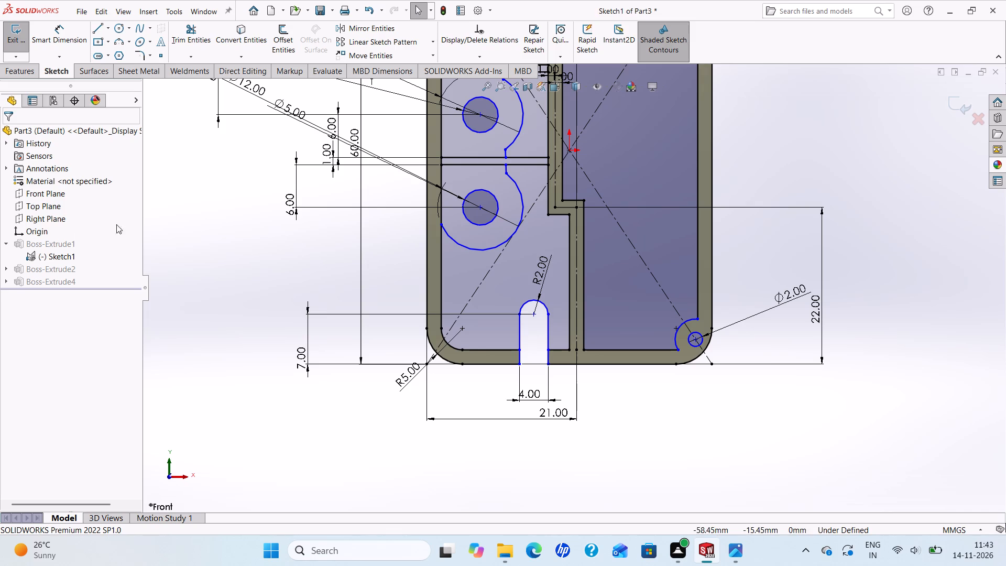
click(523, 392)
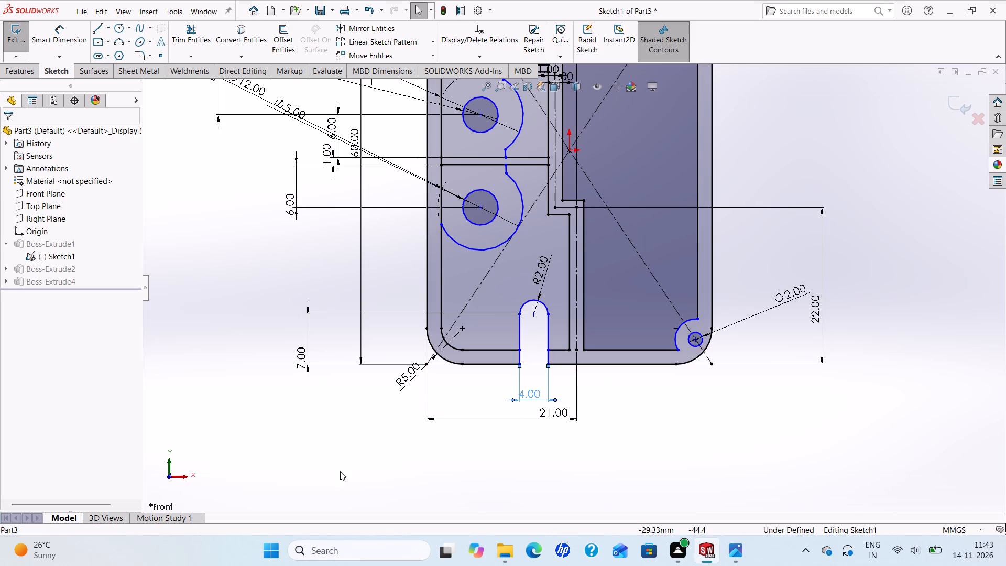
key(Delete)
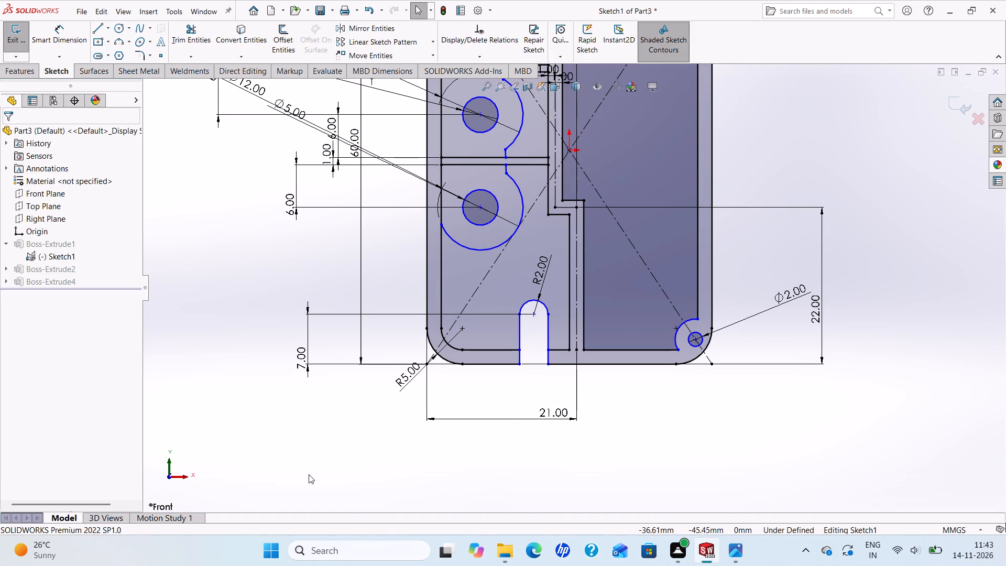
click(527, 302)
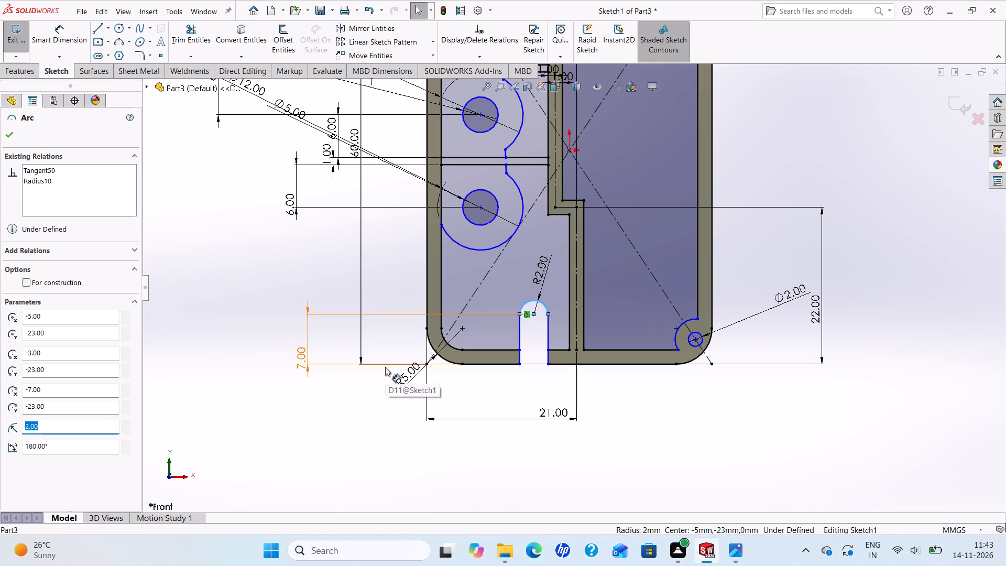
key(Delete)
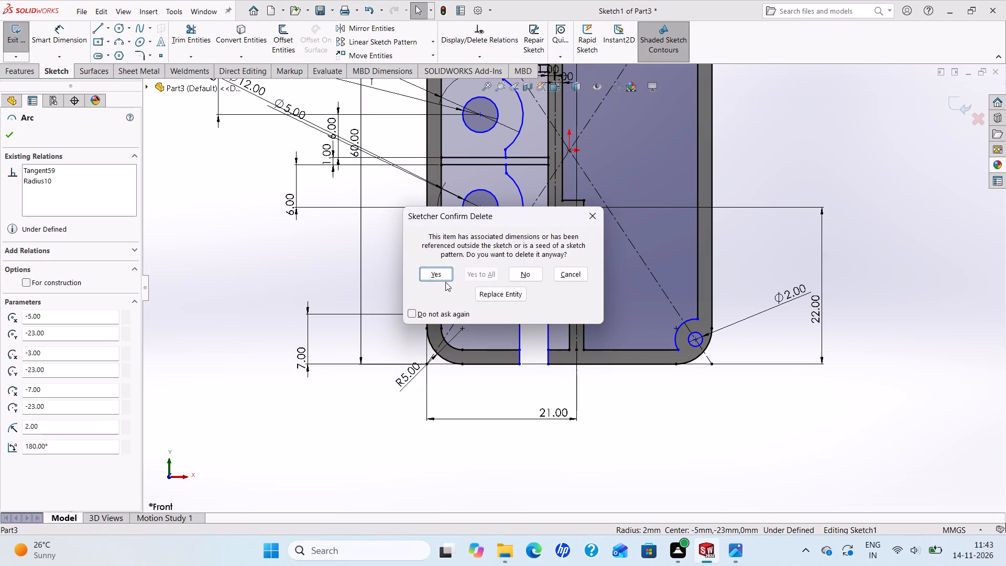
click(436, 269)
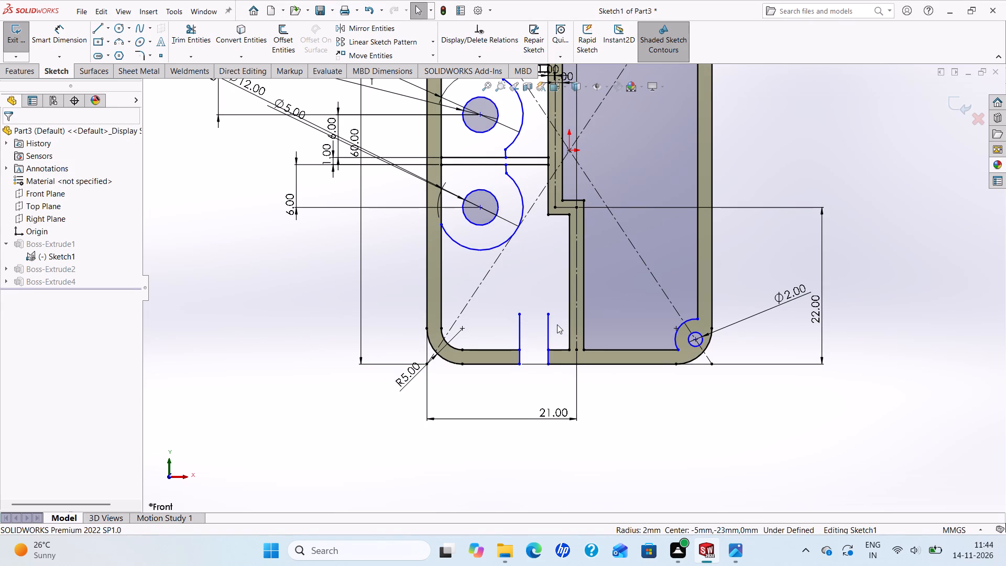
Trim both vertical slot lines back to the inner edge of the housing's lower wall.
click(192, 38)
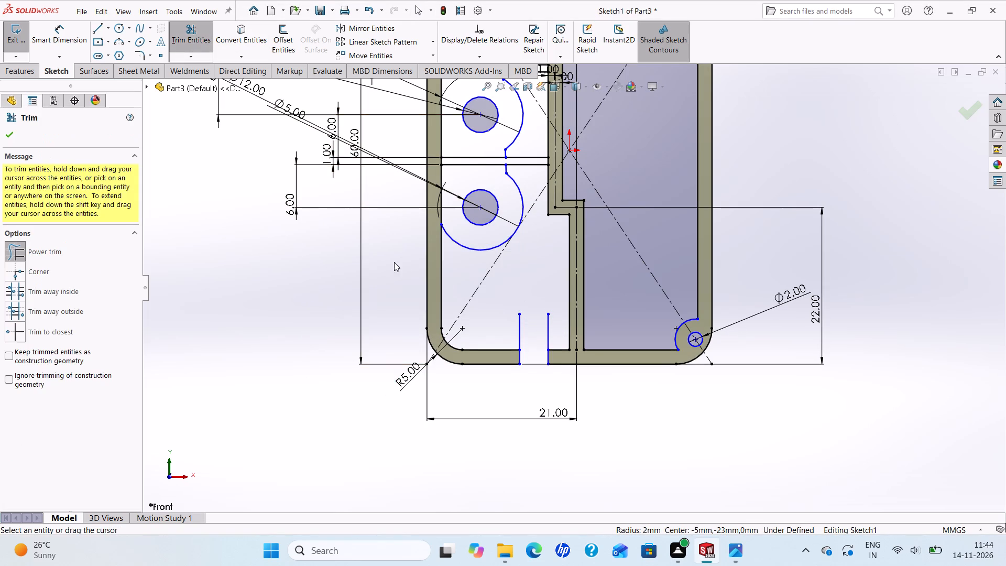
scroll(492, 314, down, 4)
drag(540, 338, 621, 352)
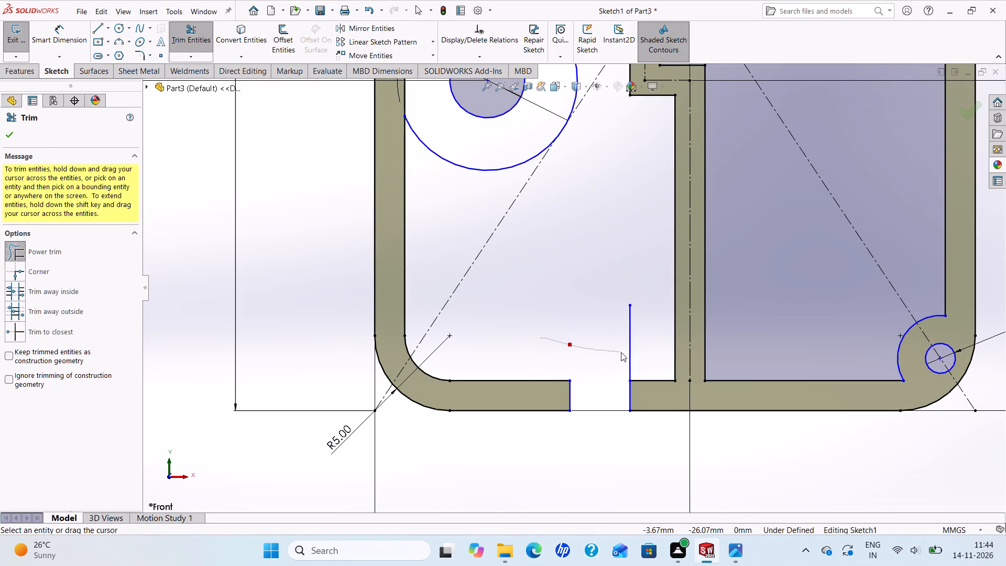
drag(621, 352, 632, 355)
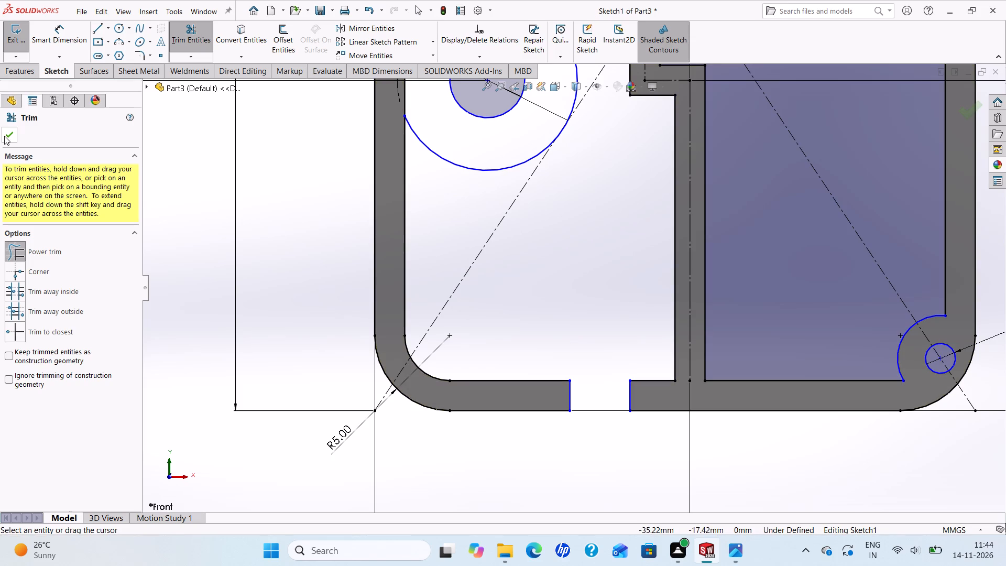
click(4, 136)
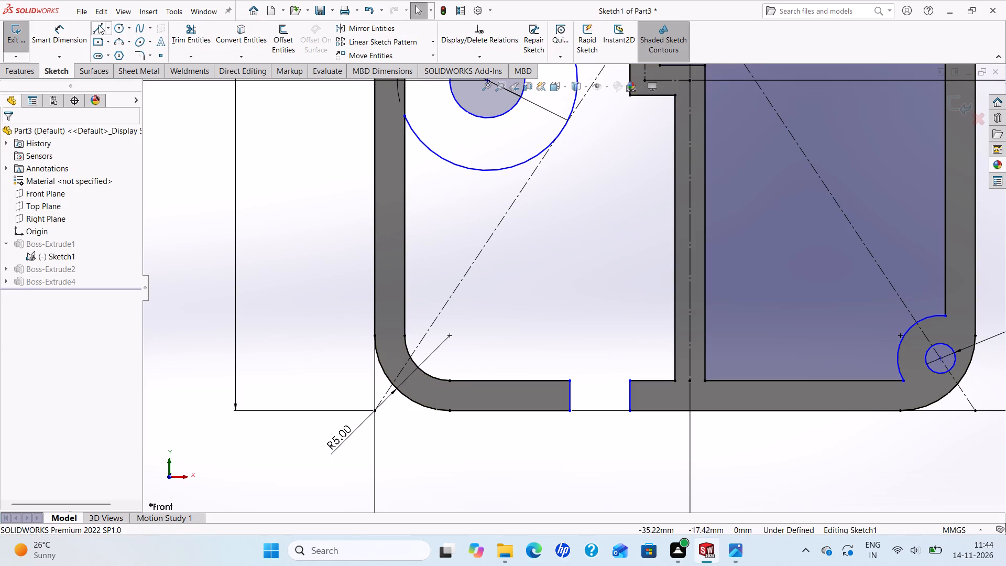
Trim the two short vertical lines that cross the lower wall's thickness at the slot opening.
click(98, 29)
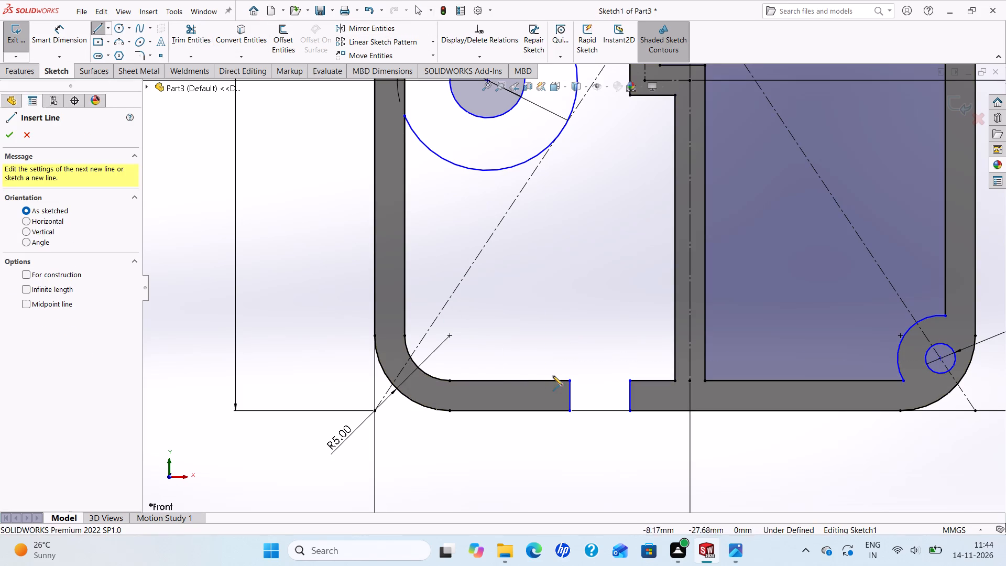
click(12, 133)
click(190, 34)
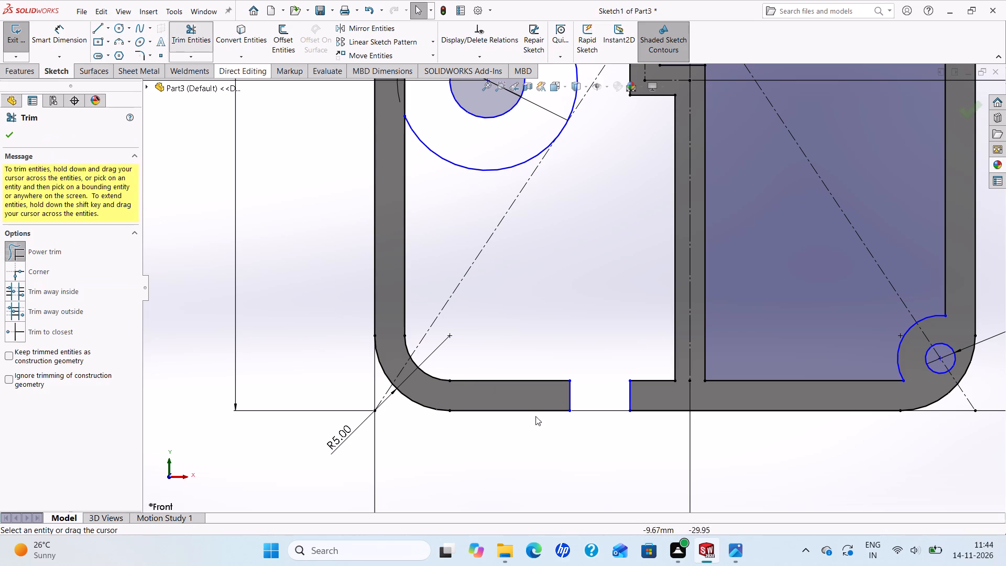
scroll(565, 412, down, 3)
drag(541, 370, 658, 366)
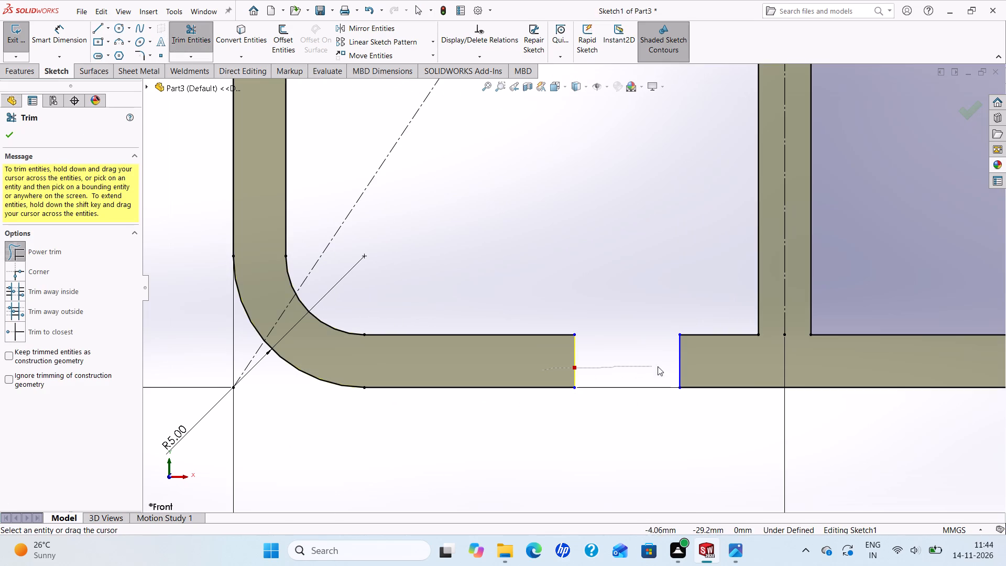
drag(658, 366, 694, 365)
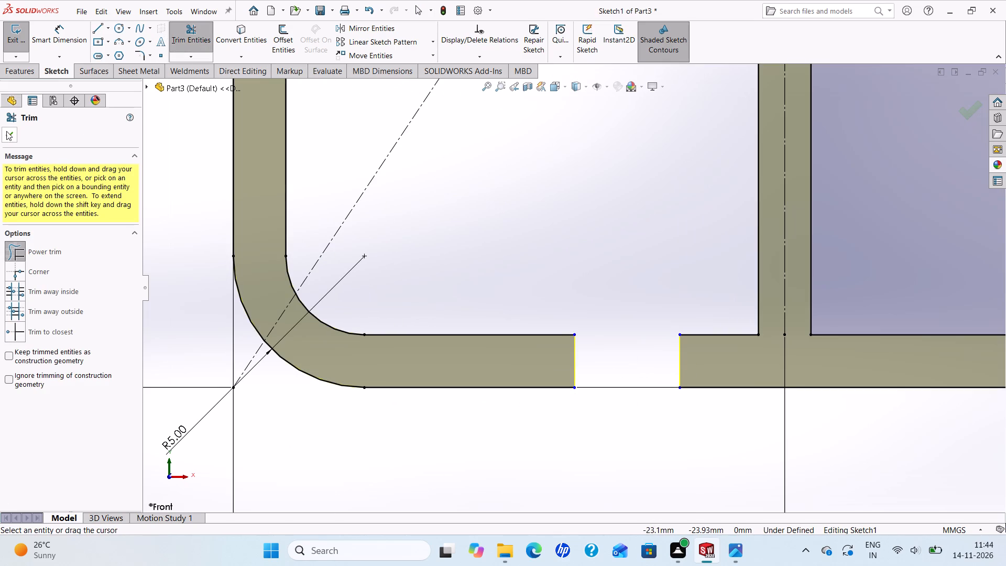
click(7, 132)
Bridge the slot opening along the inner edge of the housing's lower wall with a 4 mm horizontal line.
click(101, 25)
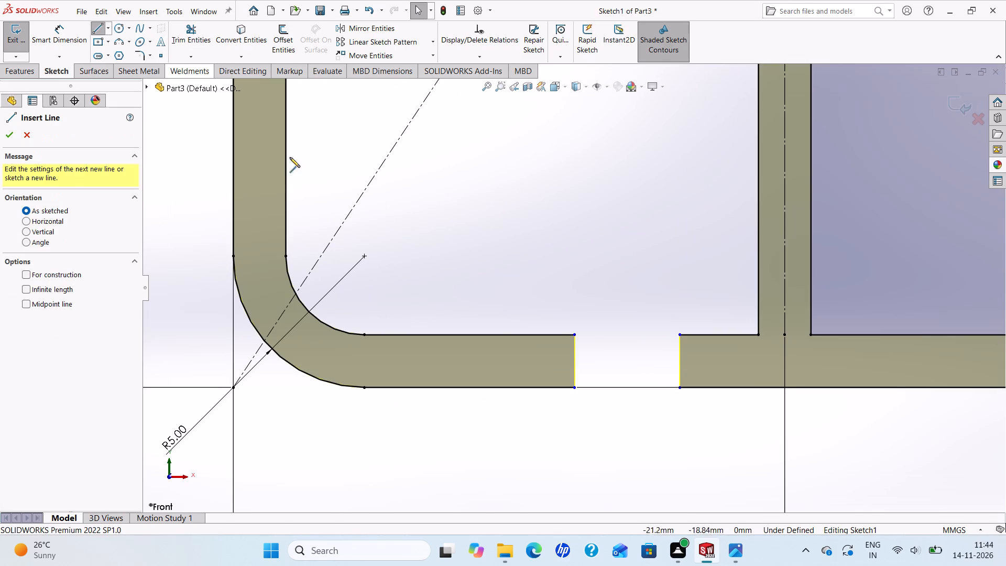
click(575, 336)
click(677, 338)
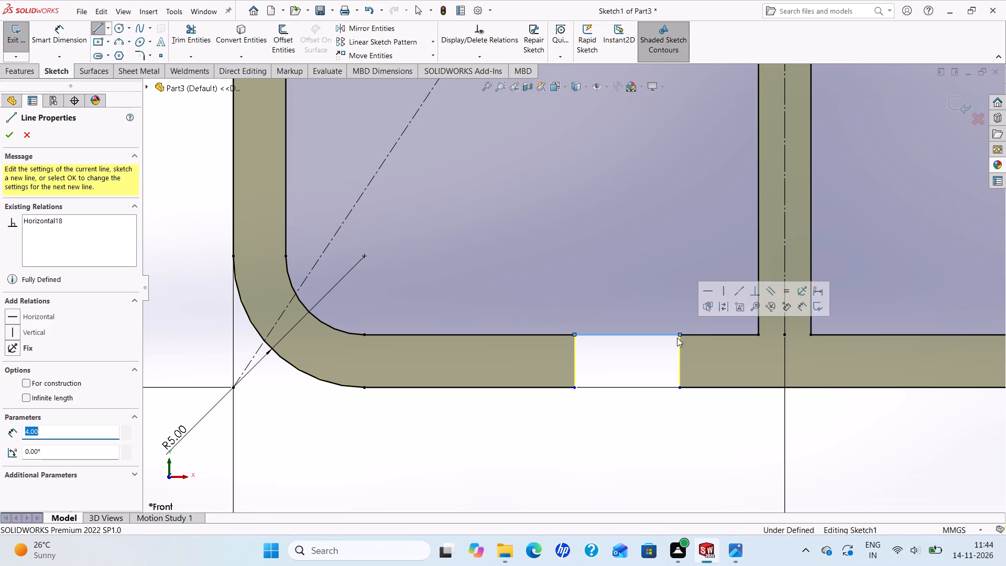
right_click(677, 338)
click(694, 340)
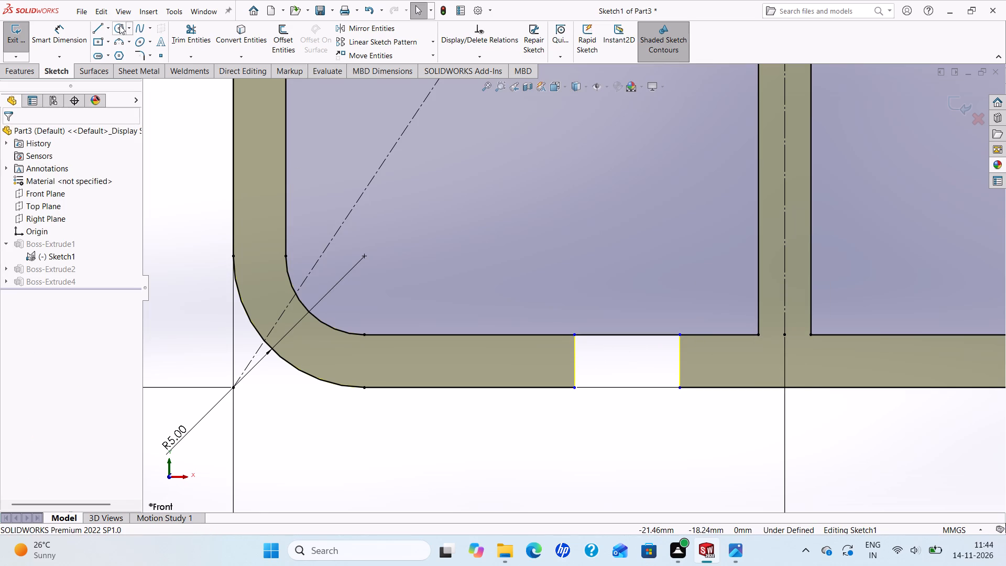
Close the outer edge of the lower wall across the slot opening with a 4 mm horizontal line and exit the sketch.
click(94, 26)
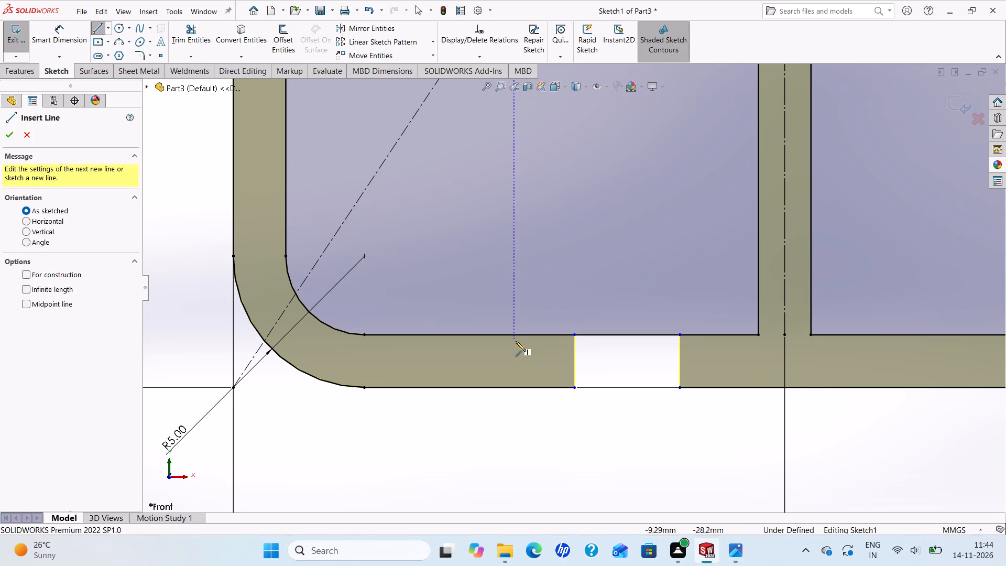
click(576, 387)
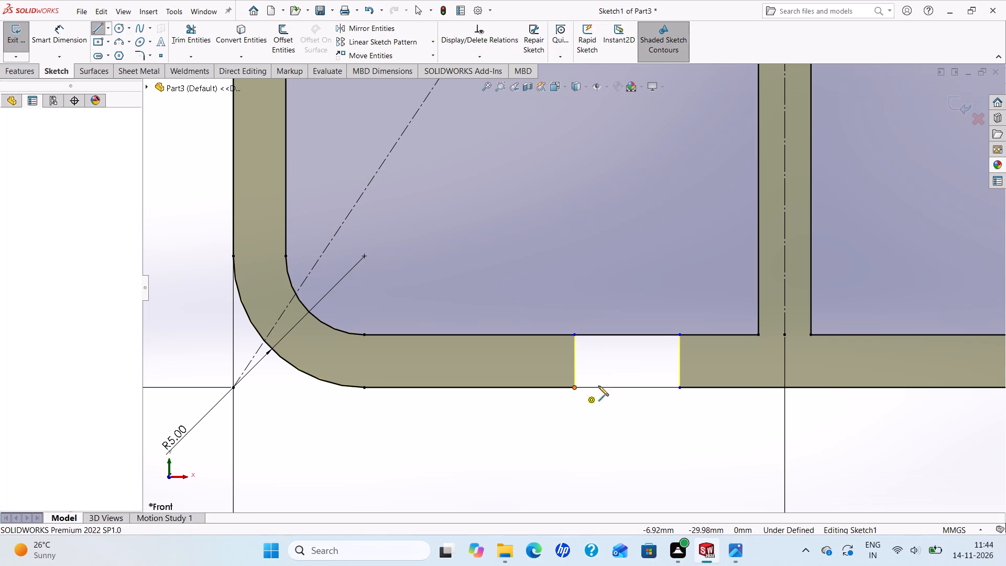
click(680, 387)
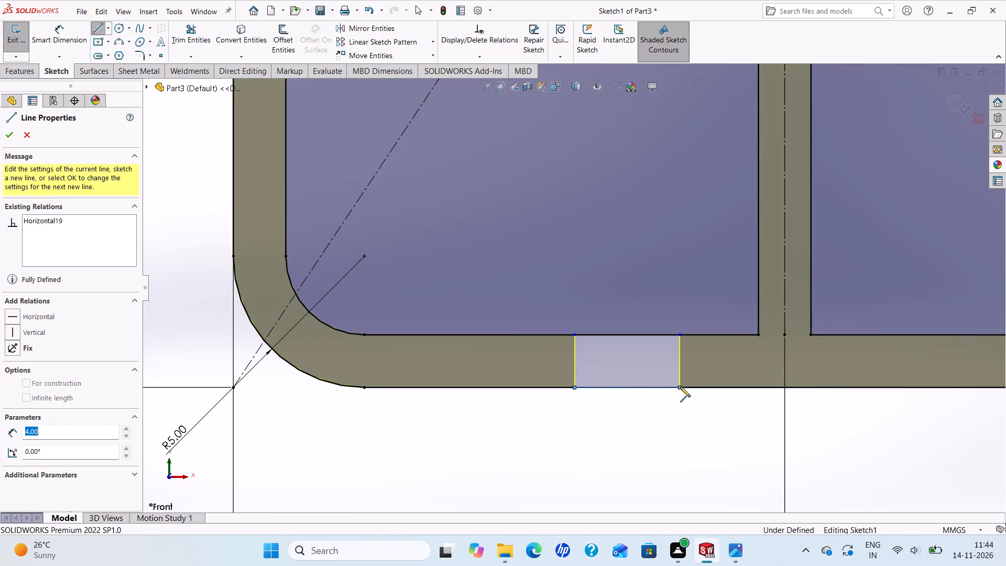
right_click(680, 386)
click(701, 399)
scroll(658, 364, up, 5)
scroll(635, 242, up, 1)
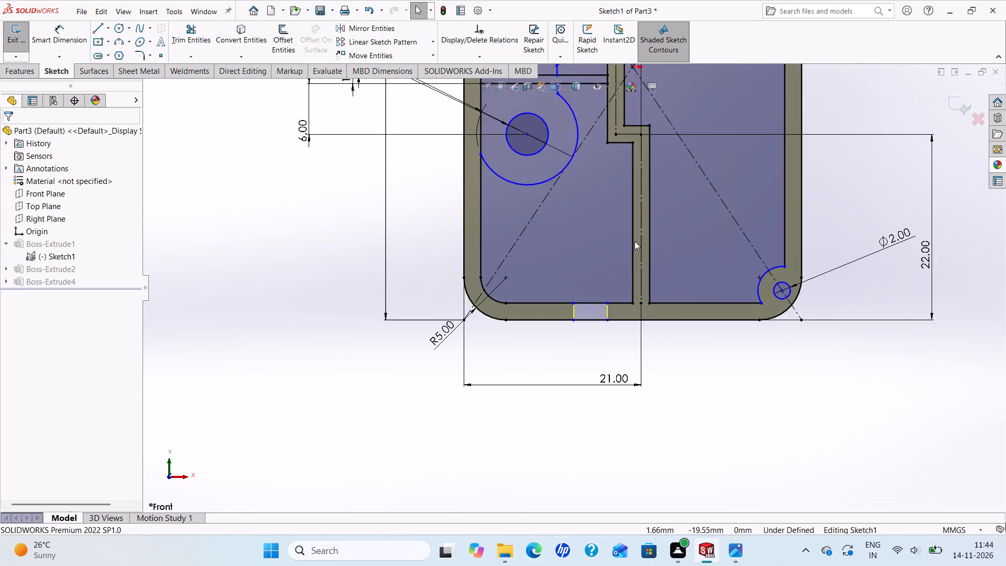
scroll(635, 241, up, 1)
scroll(635, 190, down, 2)
scroll(635, 190, up, 3)
scroll(635, 190, down, 3)
scroll(632, 188, up, 4)
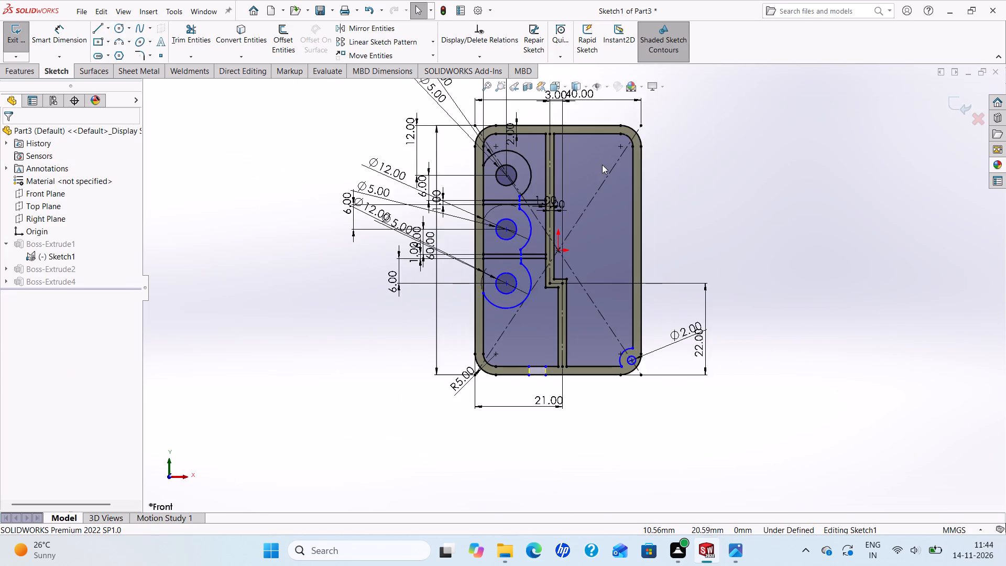
scroll(602, 165, down, 2)
click(10, 36)
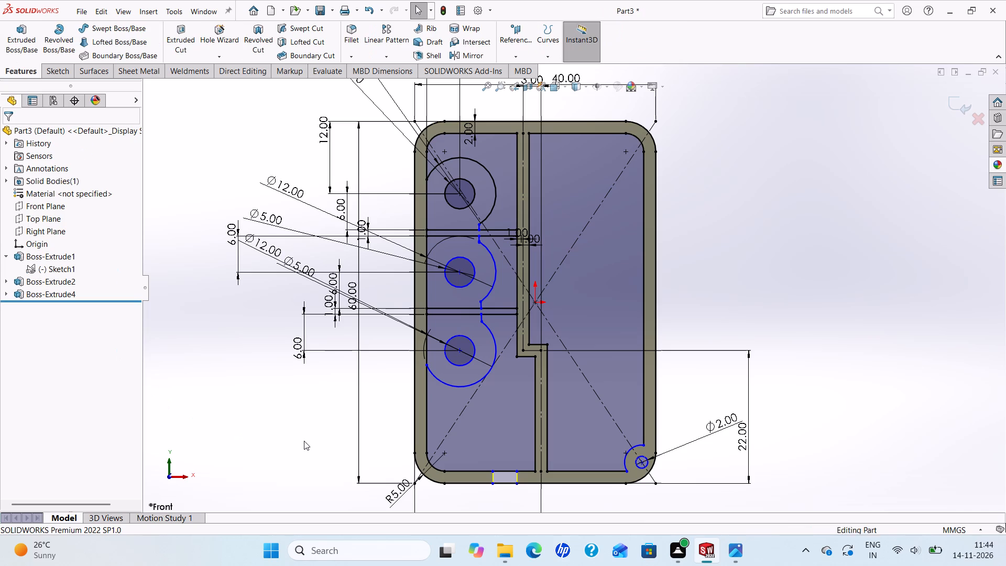
Consult the Practice Problem 14.8 drawing and set the Mid Plane depth of Boss-Extrude1 to 25 mm.
scroll(304, 441, up, 1)
middle_drag(423, 452, 439, 251)
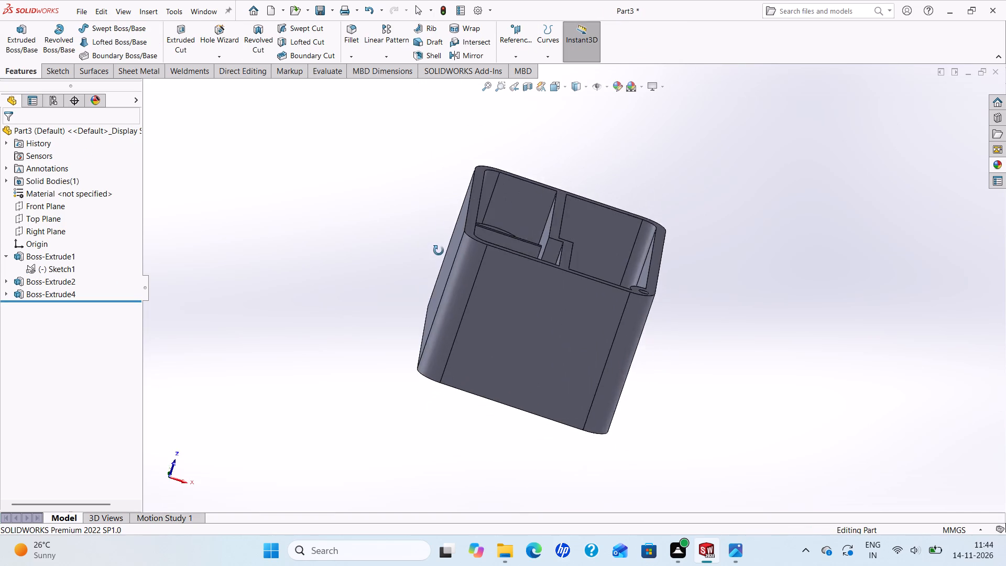
middle_drag(439, 251, 423, 374)
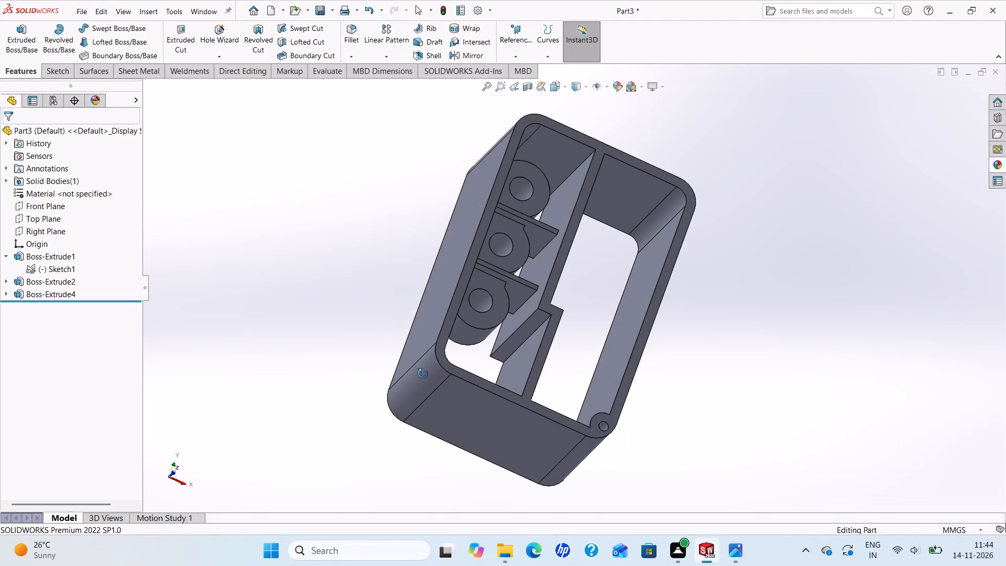
middle_drag(423, 374, 419, 360)
click(742, 545)
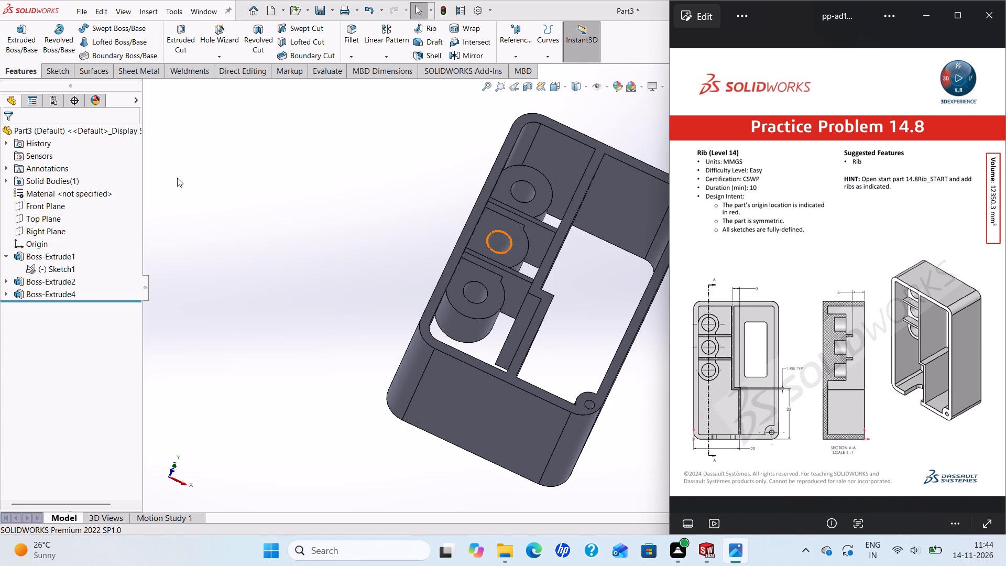
right_click(41, 260)
click(48, 226)
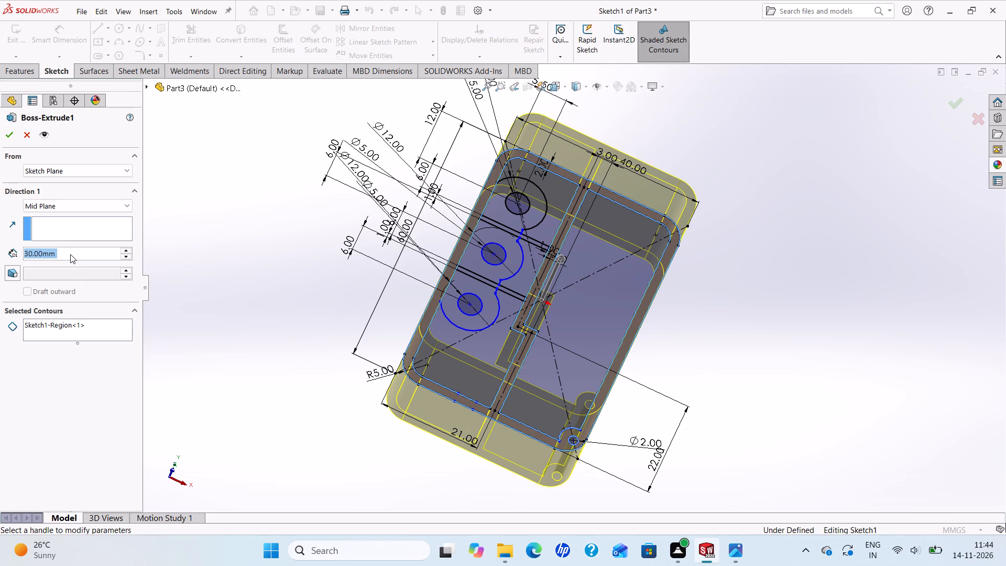
text(25)
key(Return)
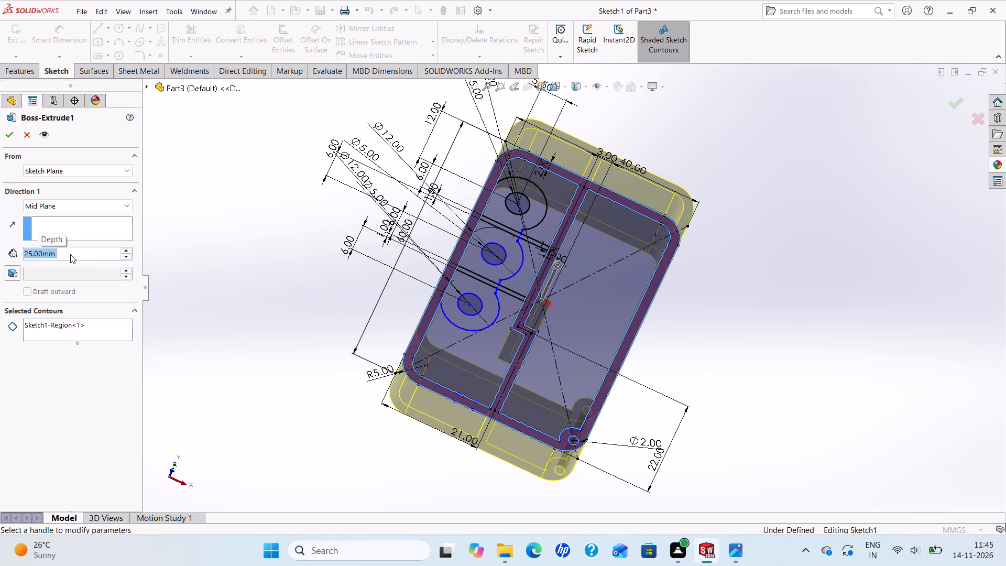
click(12, 138)
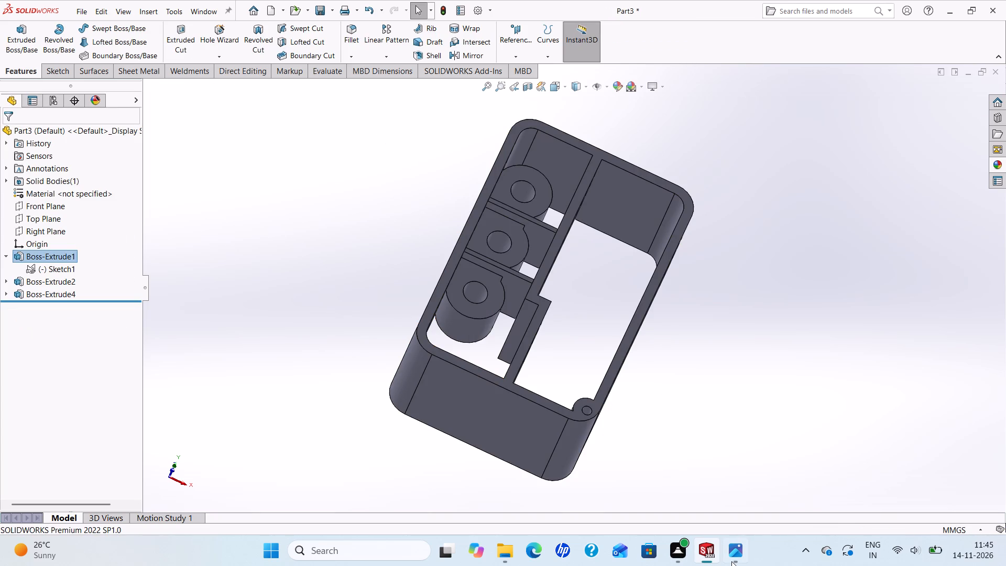
Check the lower wall slot in the drawing and start a sketch on the flat outer face of the housing's lower wall.
click(732, 563)
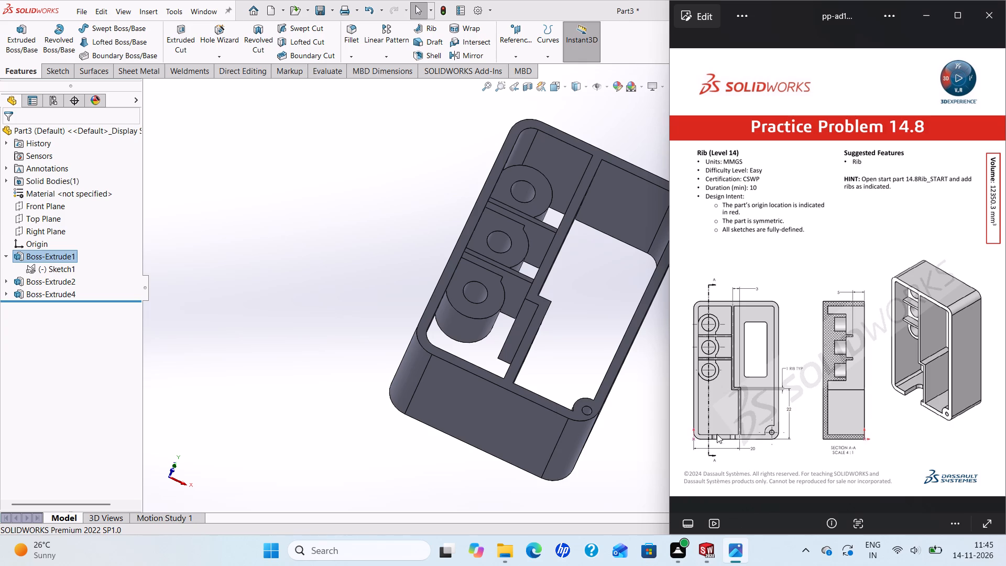
scroll(452, 378, up, 2)
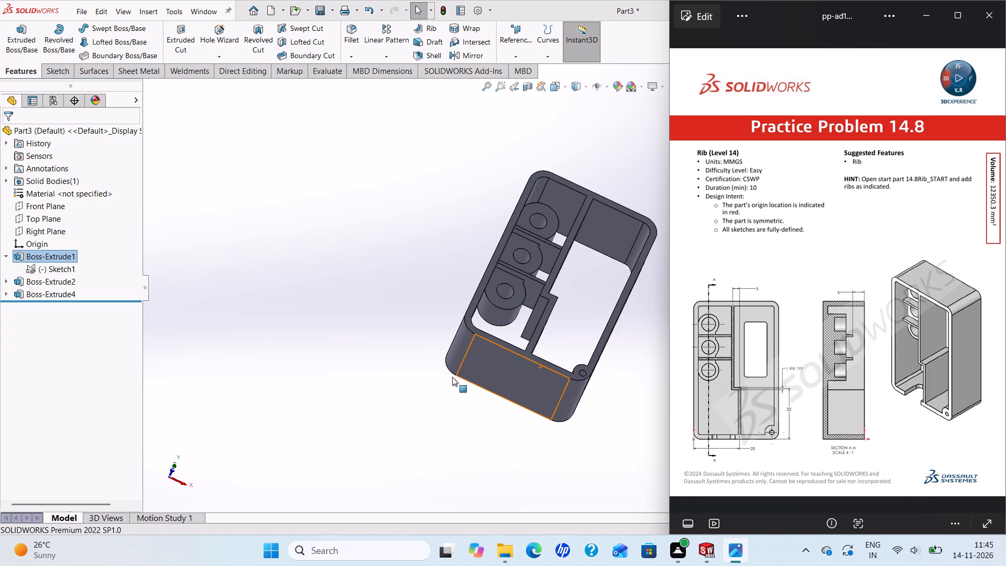
scroll(479, 309, down, 2)
scroll(518, 326, up, 3)
scroll(565, 323, down, 2)
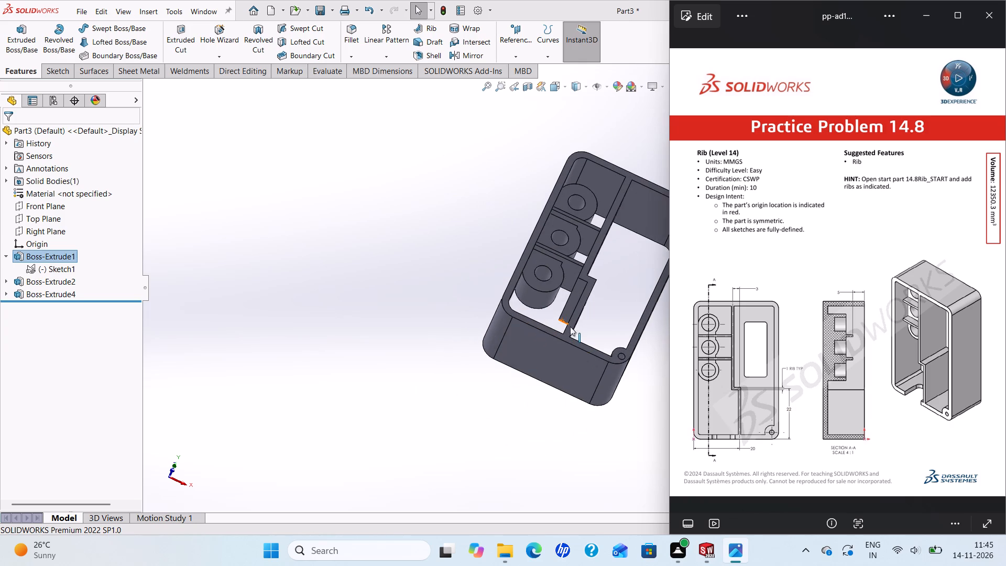
scroll(557, 322, up, 1)
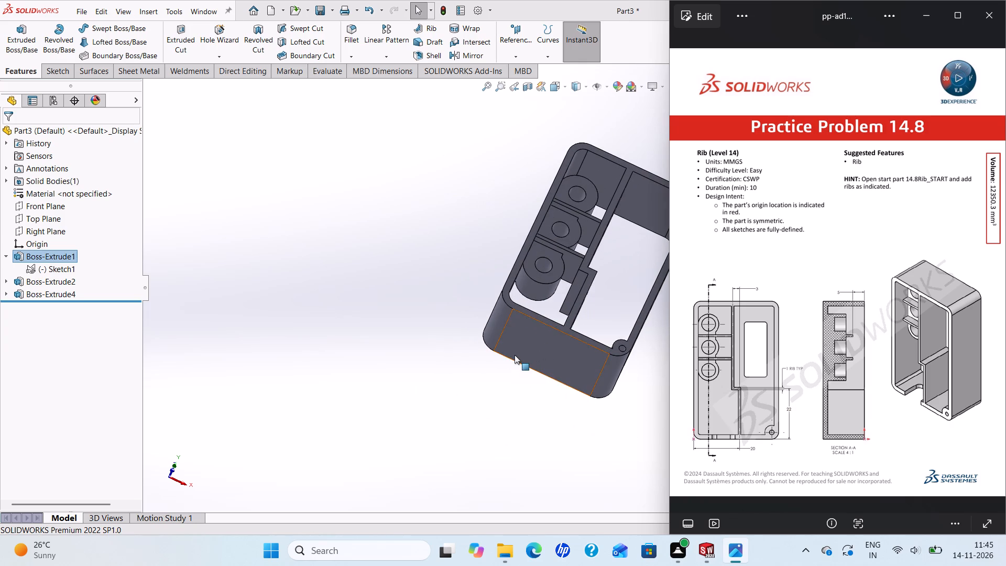
scroll(534, 322, up, 1)
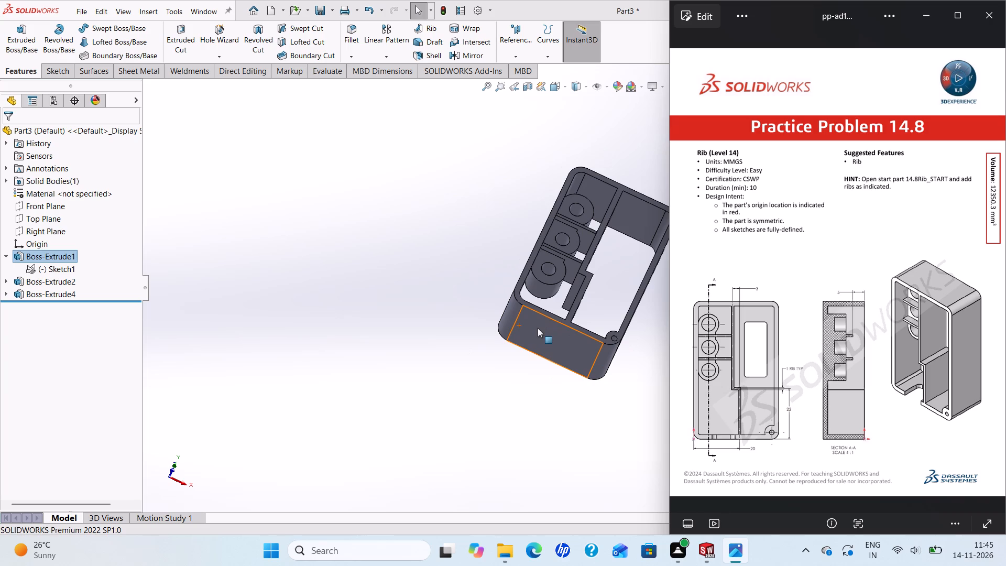
click(539, 330)
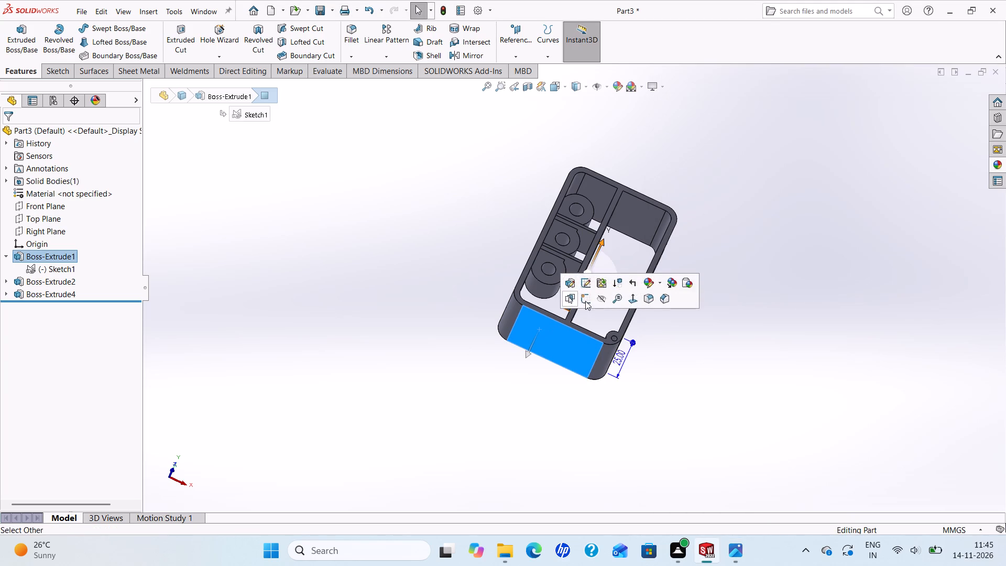
click(585, 301)
scroll(554, 303, up, 3)
scroll(610, 243, down, 2)
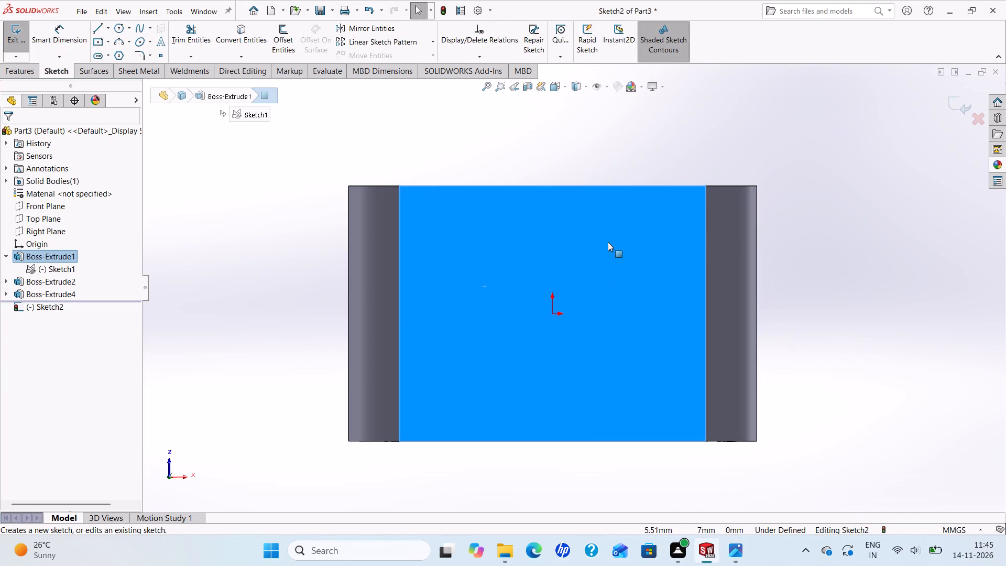
Draw a 25 mm vertical centerline through the origin, spanning the lower wall face from edge to edge.
click(107, 29)
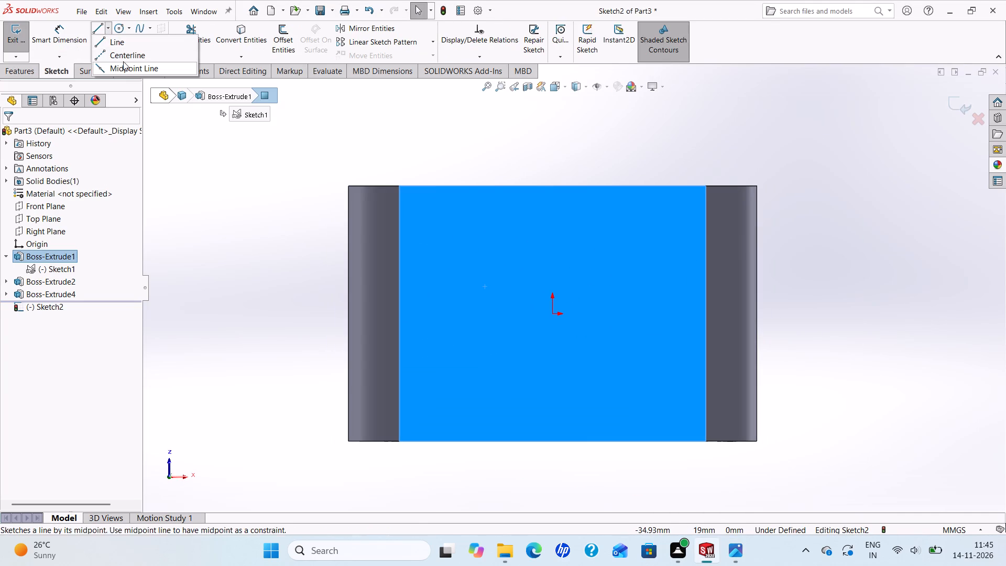
click(126, 50)
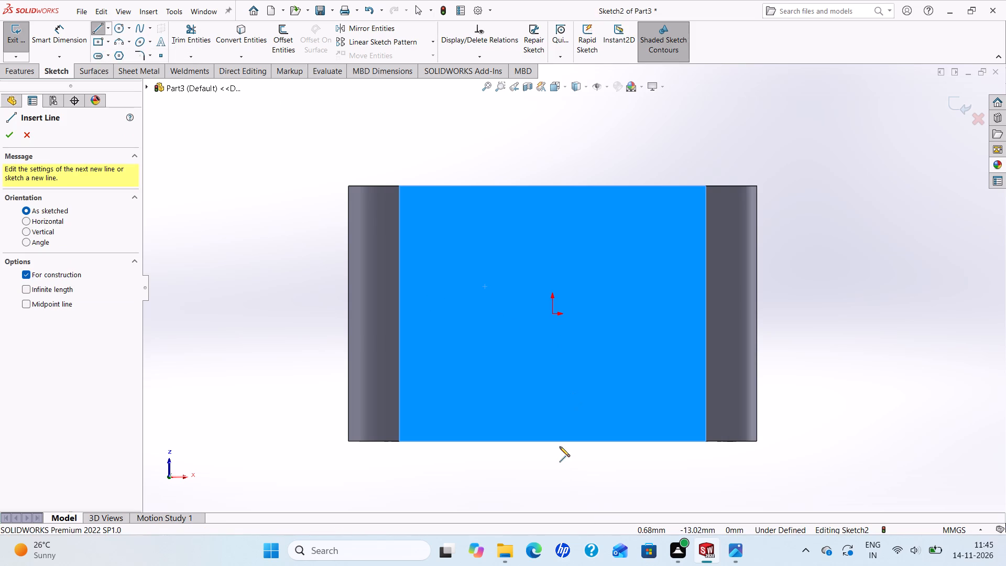
click(553, 440)
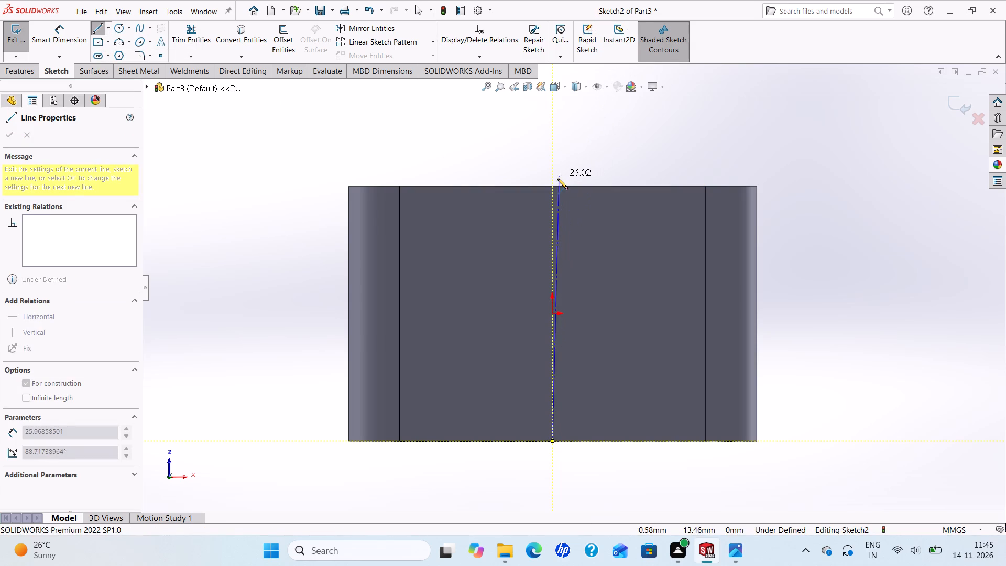
click(553, 185)
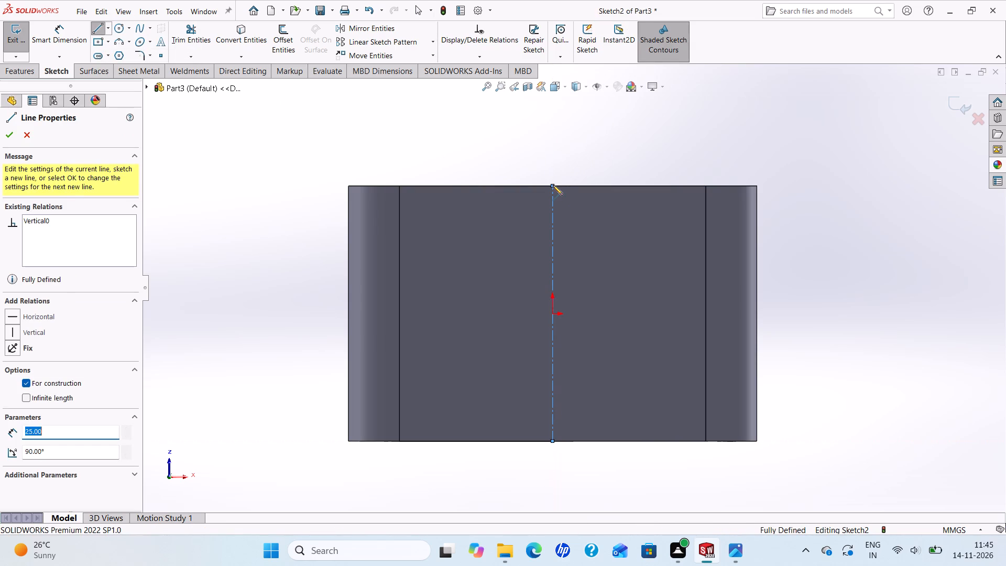
right_click(553, 185)
click(582, 191)
Sketch an open-topped U-shaped slot beside the centerline, with straight sides about 8 mm long and a rounded end of about 2.8 mm radius.
scroll(582, 191, up, 2)
middle_drag(577, 206, 571, 227)
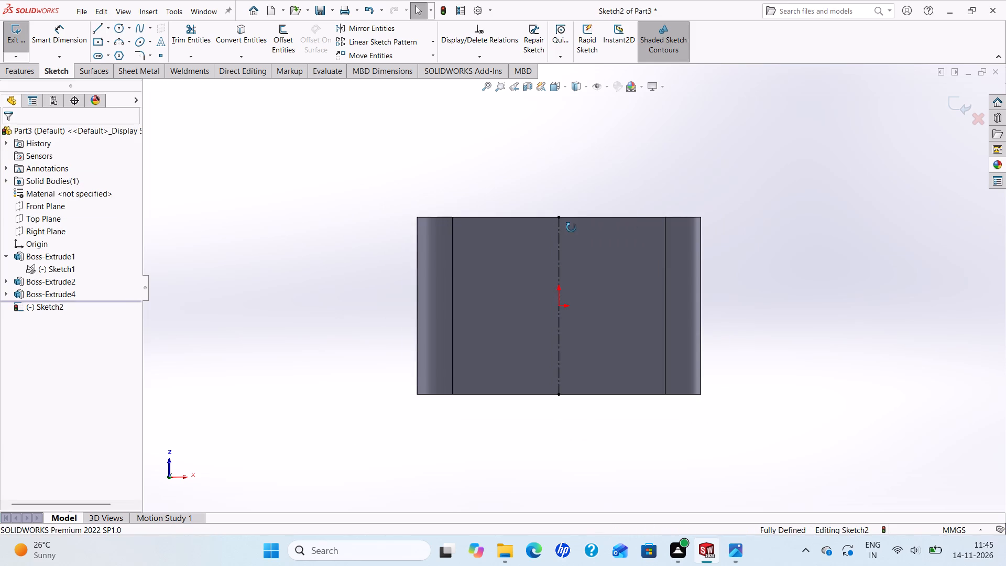
middle_drag(571, 227, 565, 291)
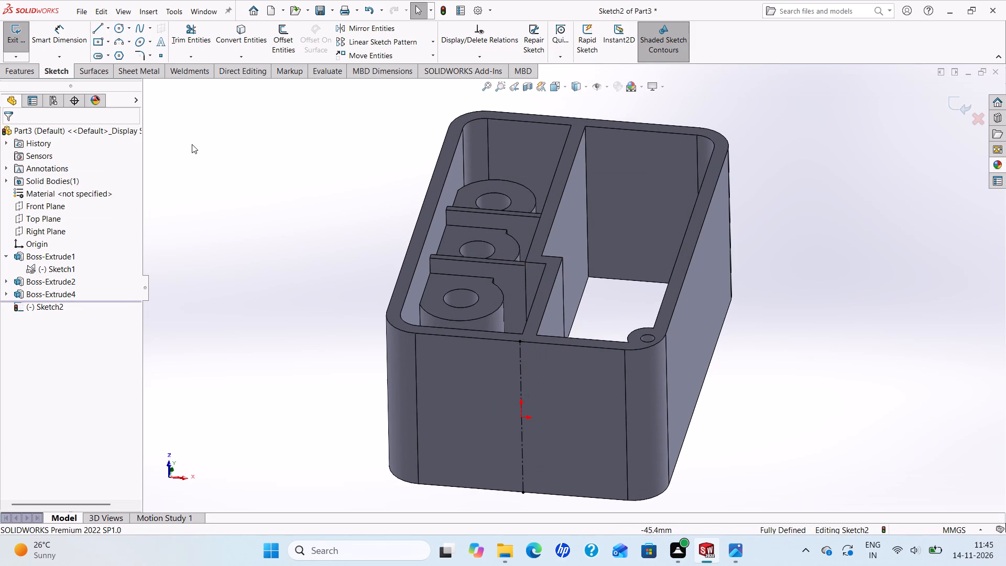
click(97, 30)
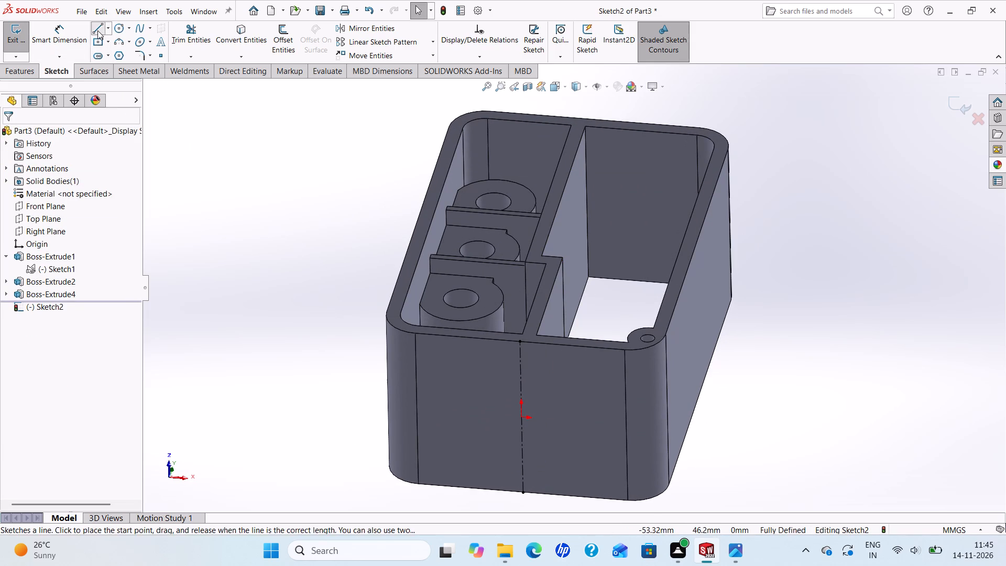
scroll(515, 385, down, 2)
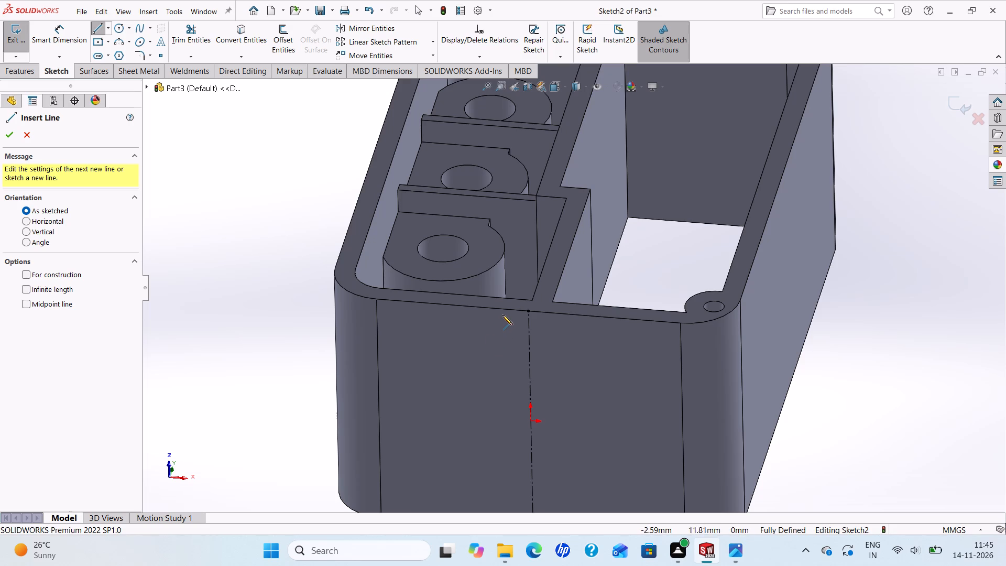
click(502, 310)
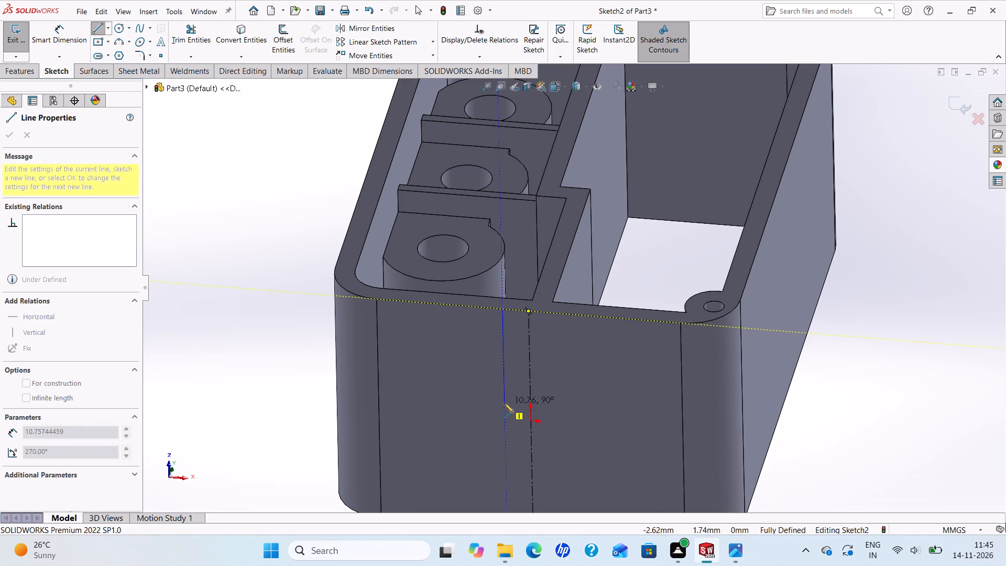
click(506, 379)
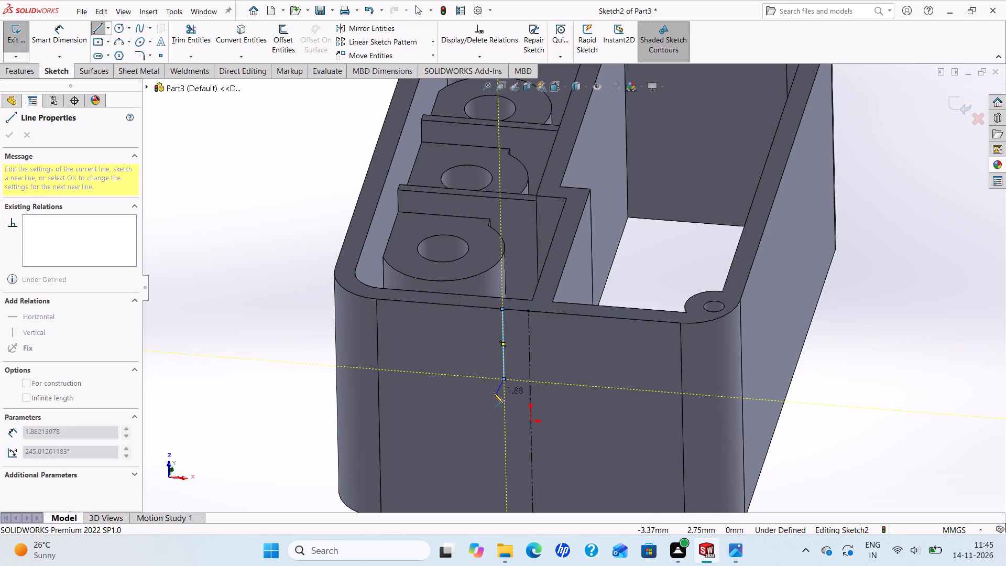
click(445, 374)
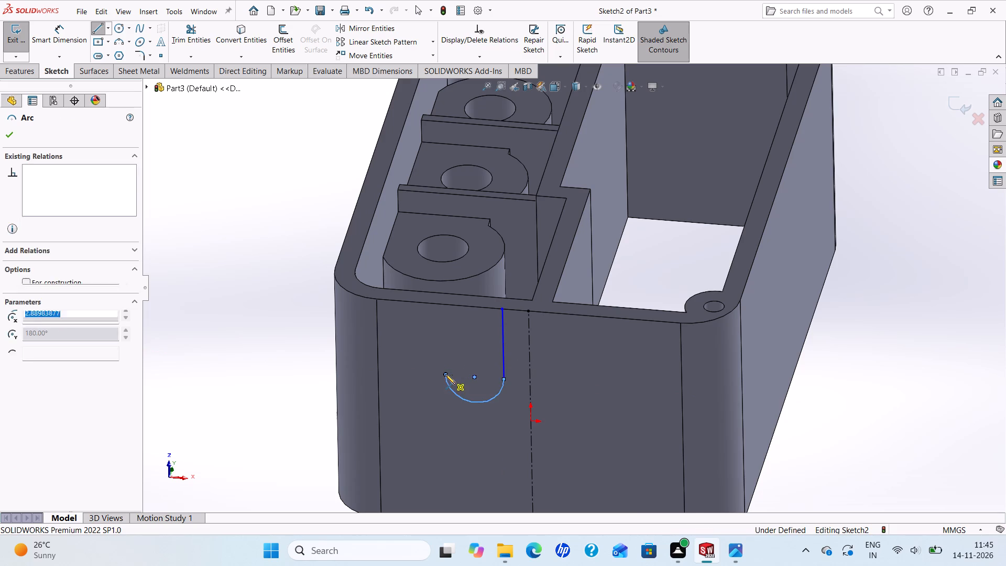
click(445, 303)
right_click(445, 303)
click(498, 314)
Facing the sketch squarely, dimension the slot's side nearest the centerline at 5 mm from it, and correct that distance to 2 mm.
scroll(480, 333, up, 2)
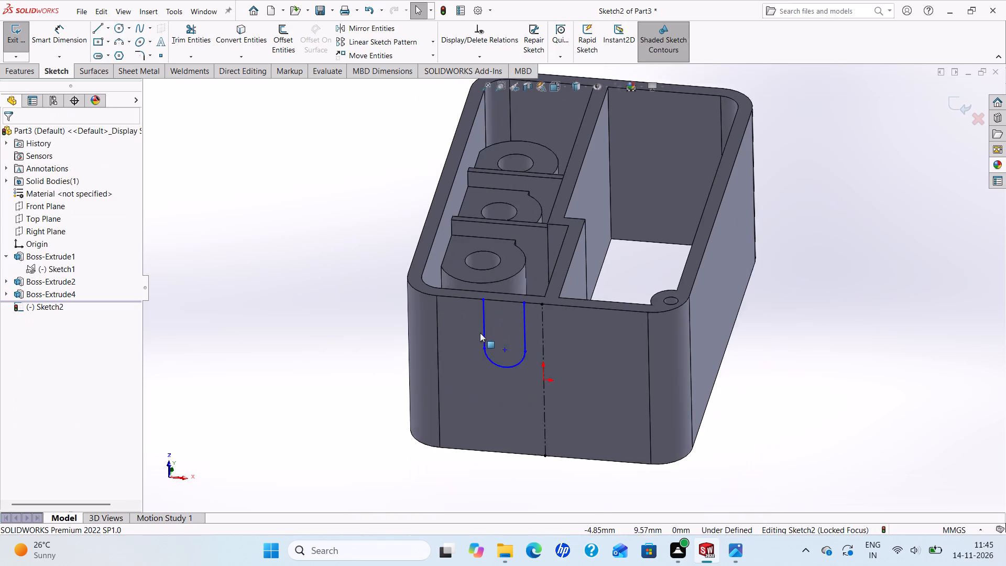
scroll(480, 333, up, 1)
right_click(40, 309)
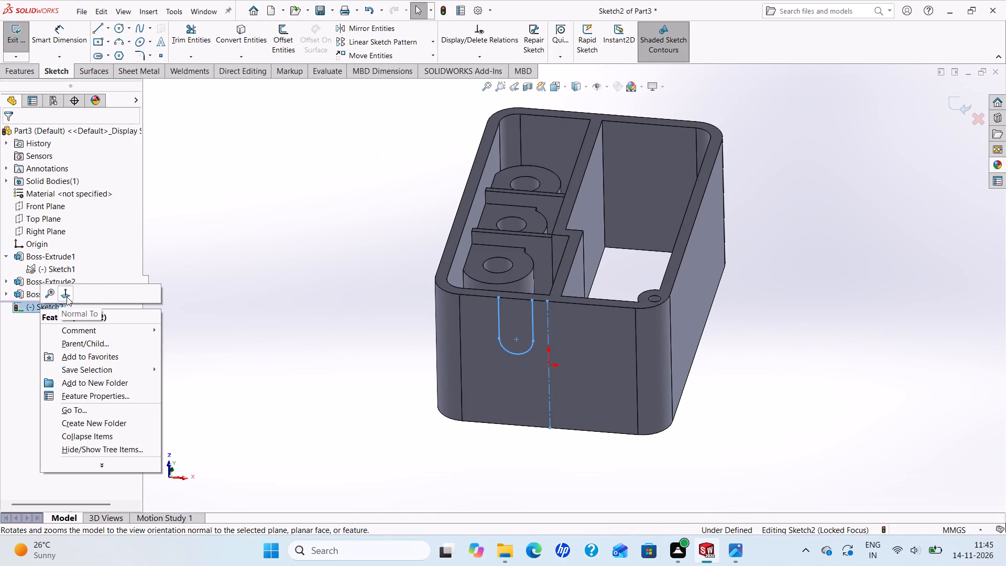
click(67, 297)
scroll(398, 277, up, 2)
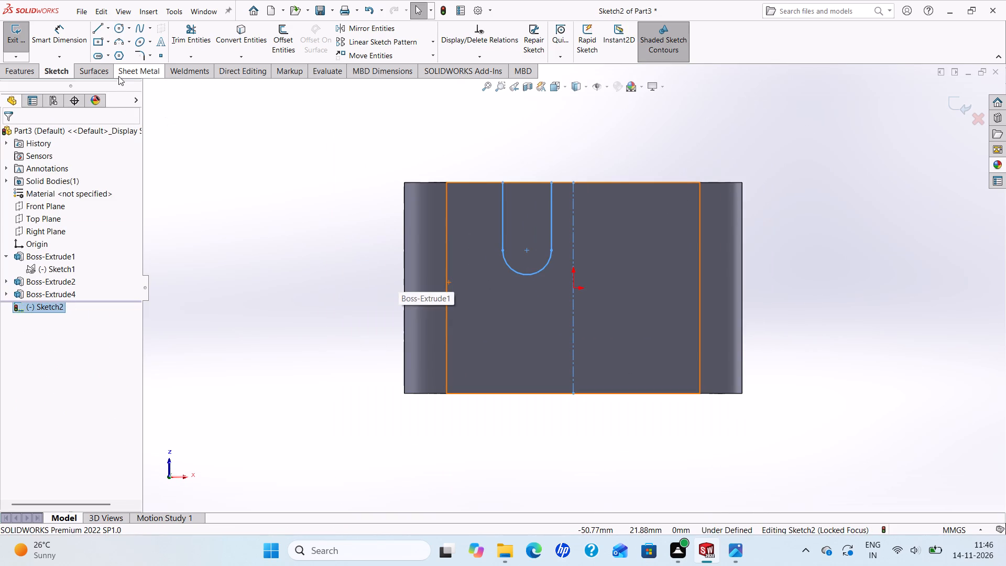
click(60, 33)
scroll(567, 208, down, 1)
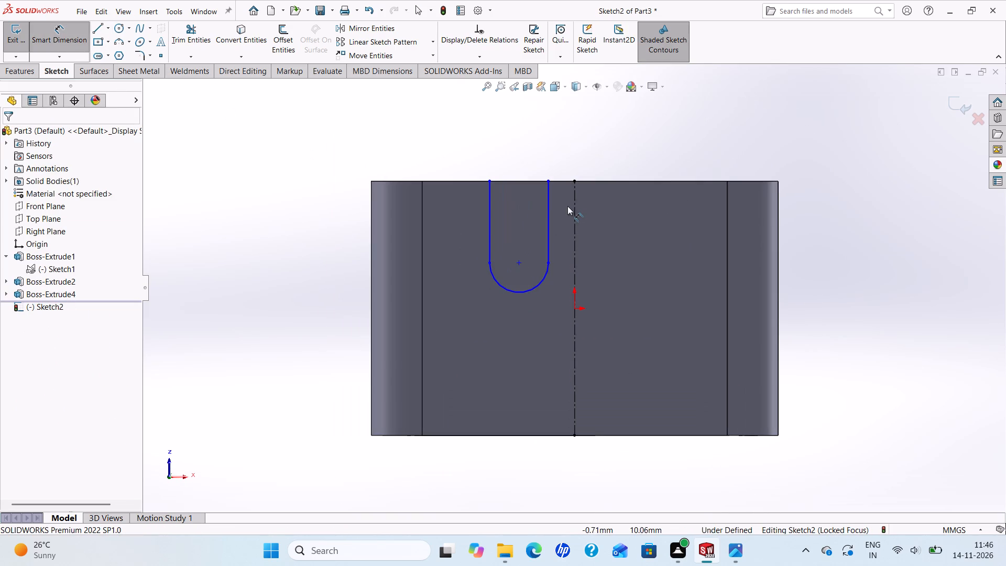
click(547, 201)
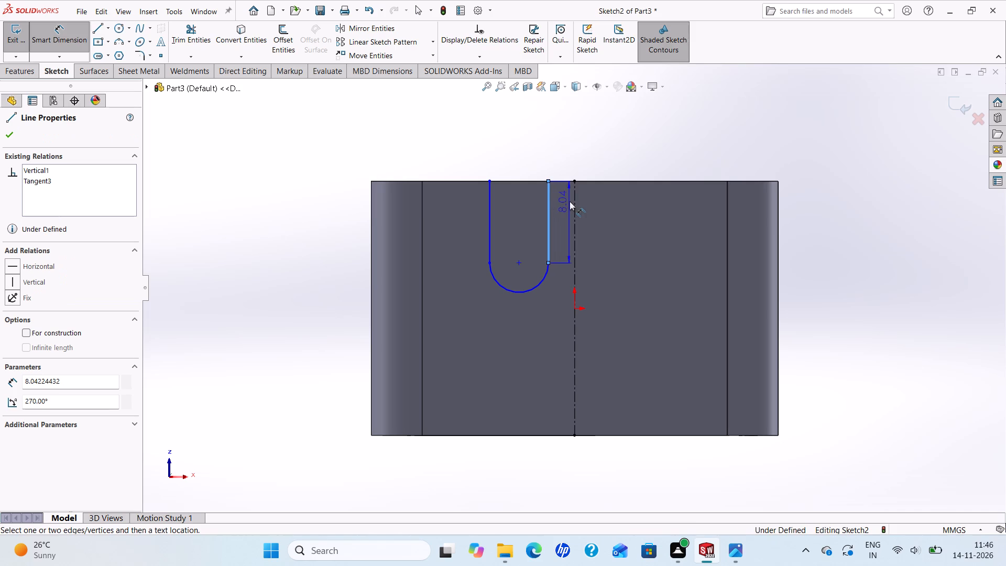
click(576, 205)
click(562, 139)
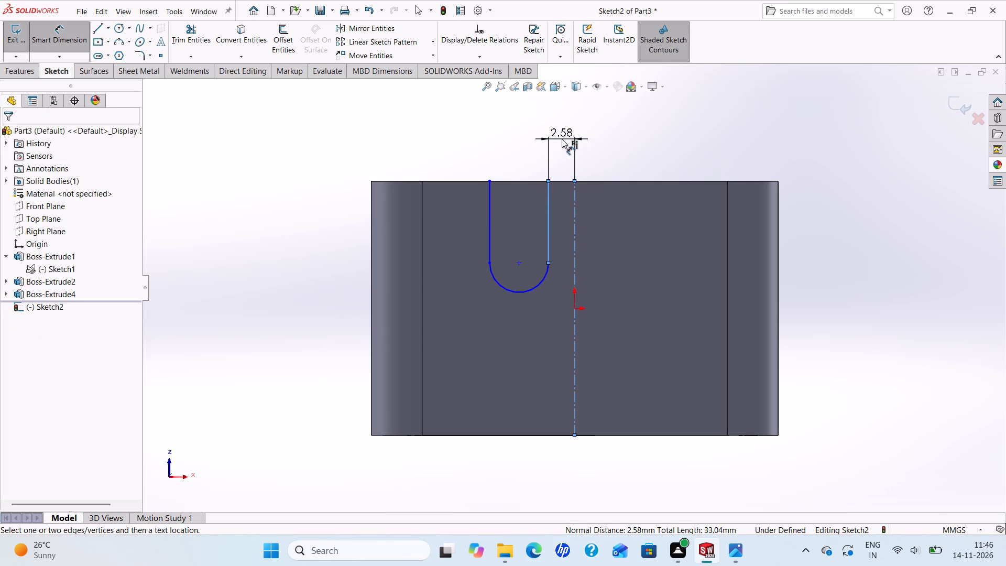
key(5)
key(Return)
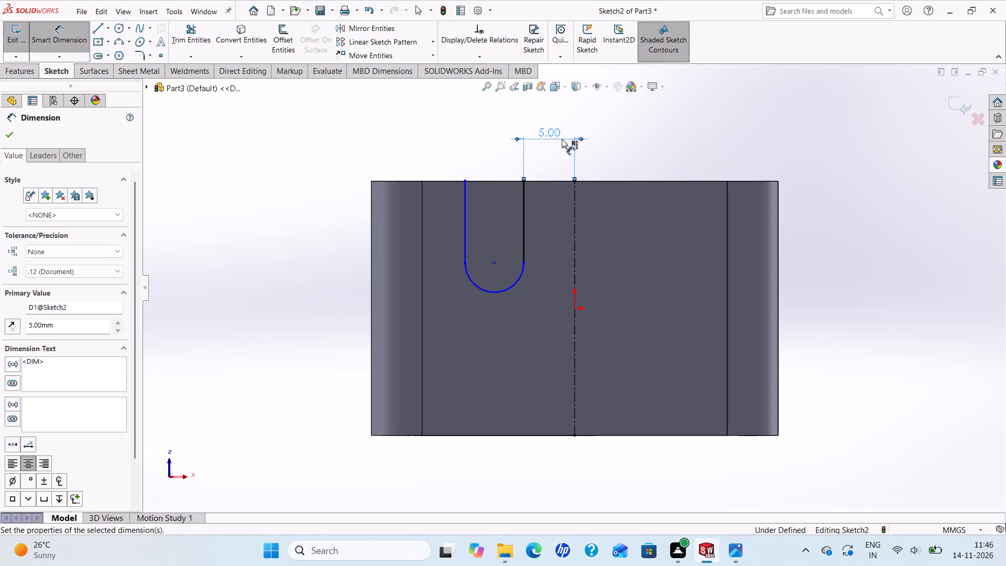
drag(69, 327, 69, 327)
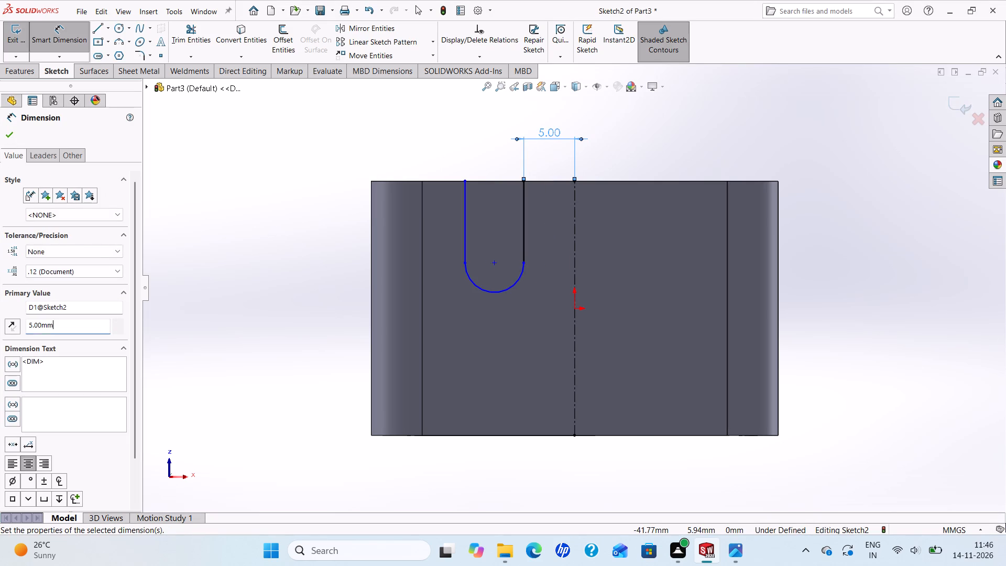
drag(69, 327, 0, 326)
key(2)
key(Return)
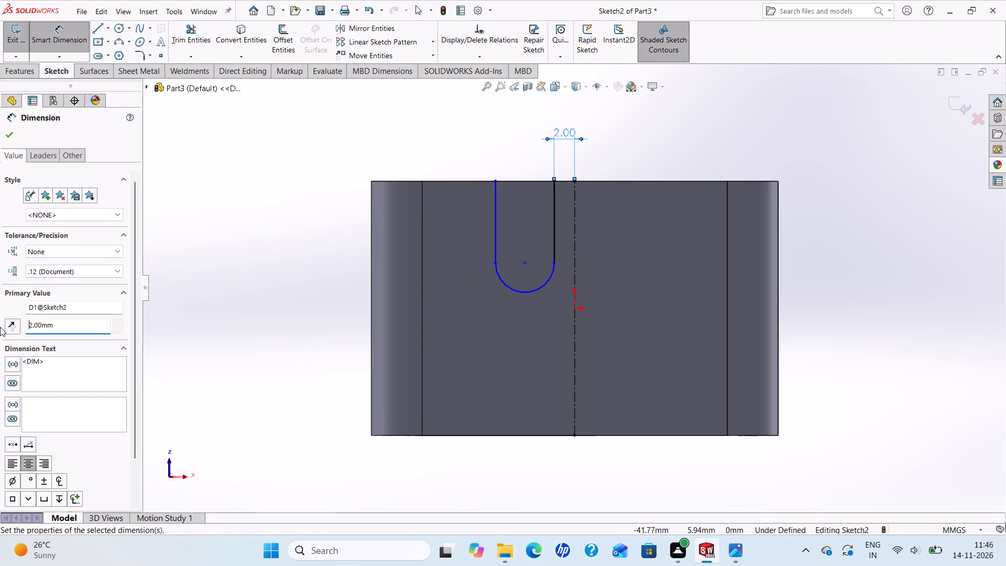
Dimension the slot's width between its two straight sides as 5 mm.
click(498, 230)
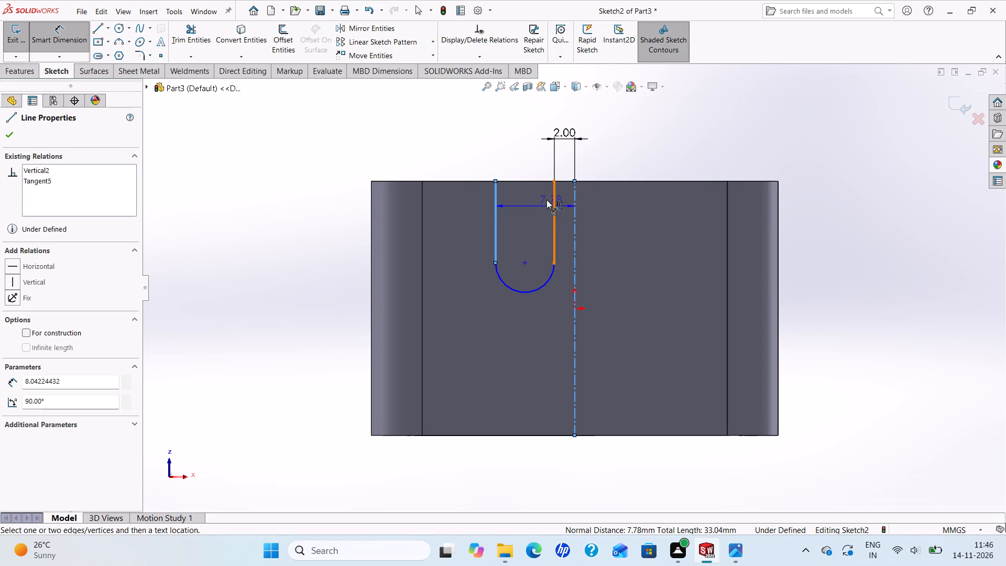
click(552, 199)
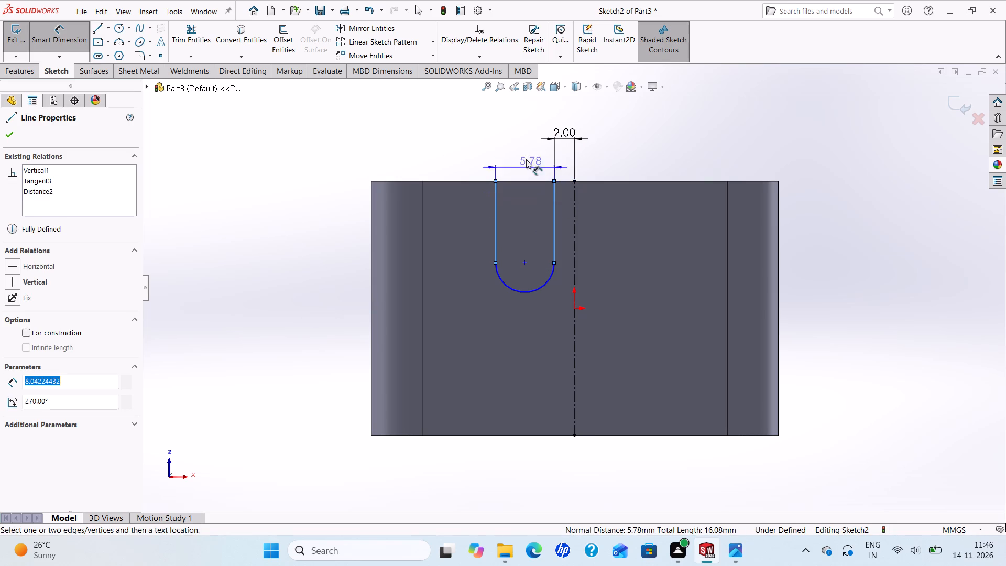
click(521, 139)
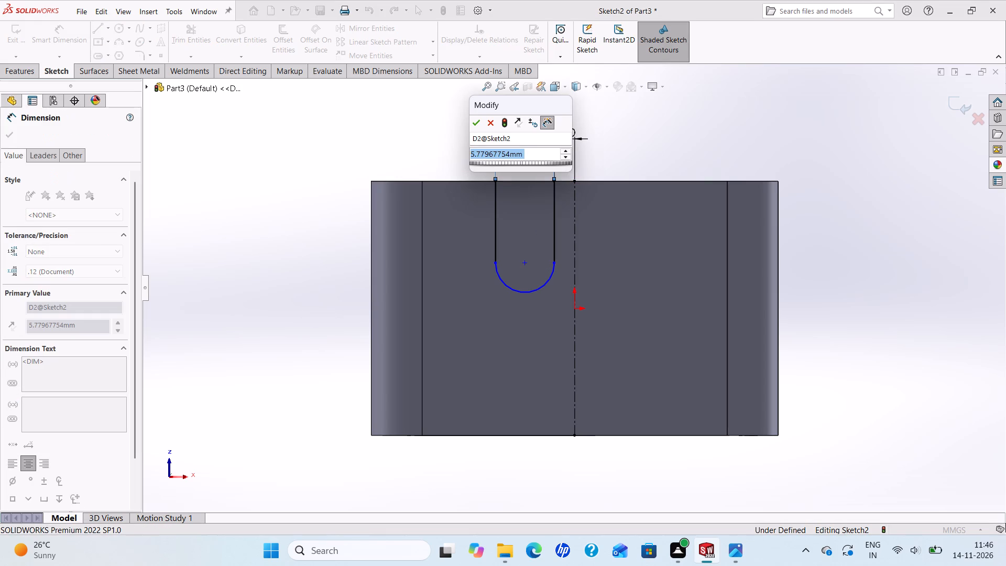
key(5)
key(Return)
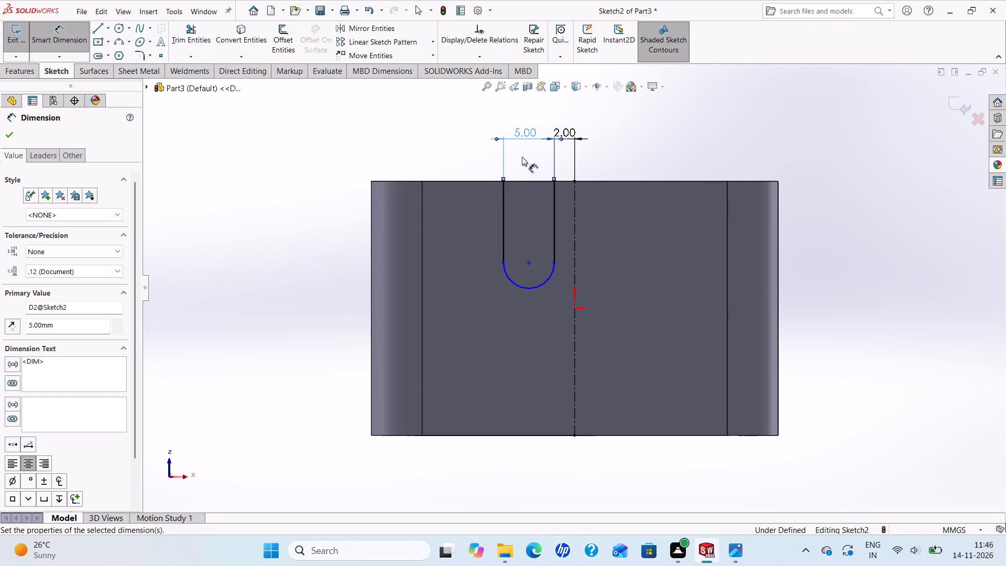
Dimension the slot's arc center from the wall's upper edge, trying 8 mm and 6 mm before settling on 5 mm.
click(529, 265)
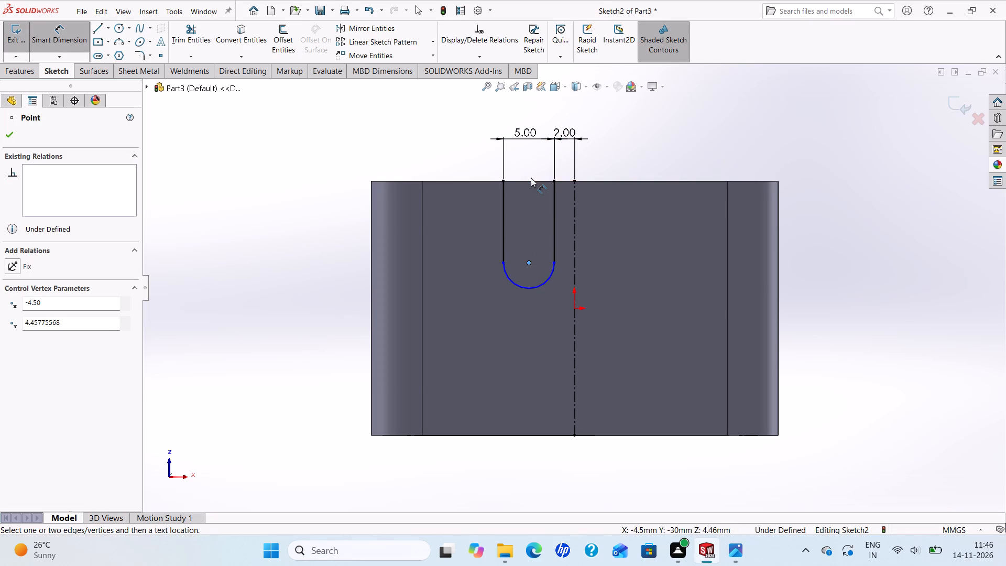
click(531, 180)
click(282, 171)
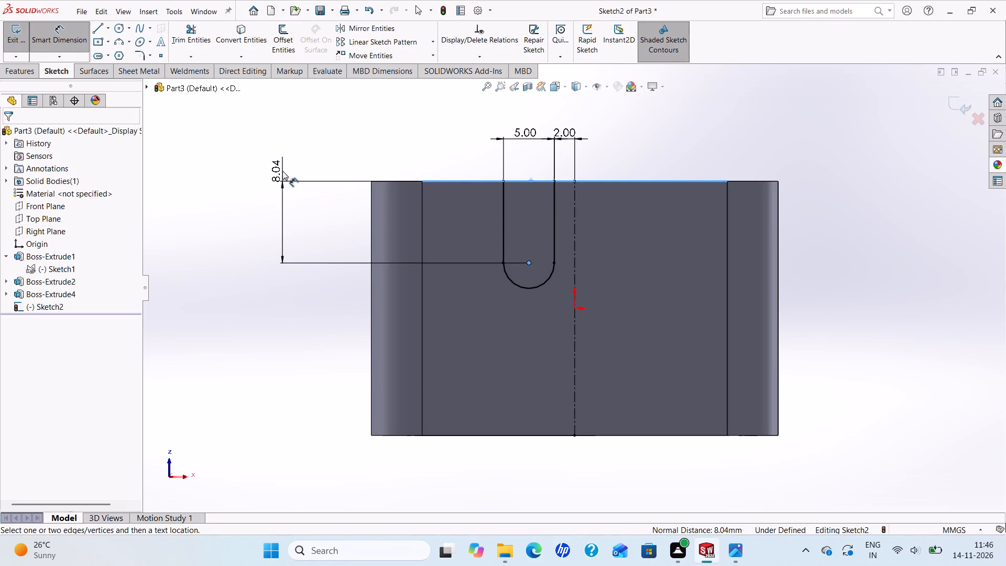
key(8)
key(Return)
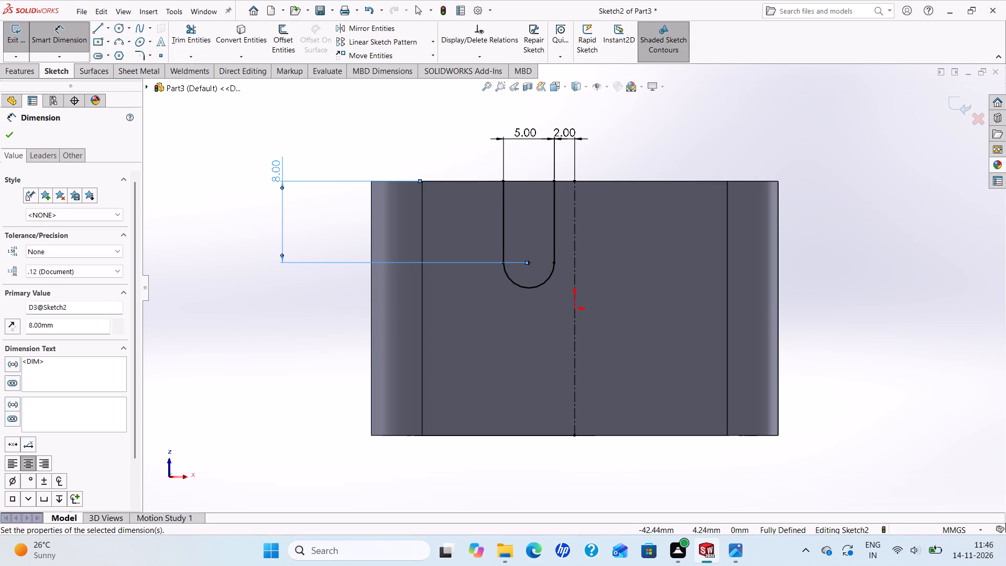
drag(60, 325, 0, 331)
key(6)
key(Return)
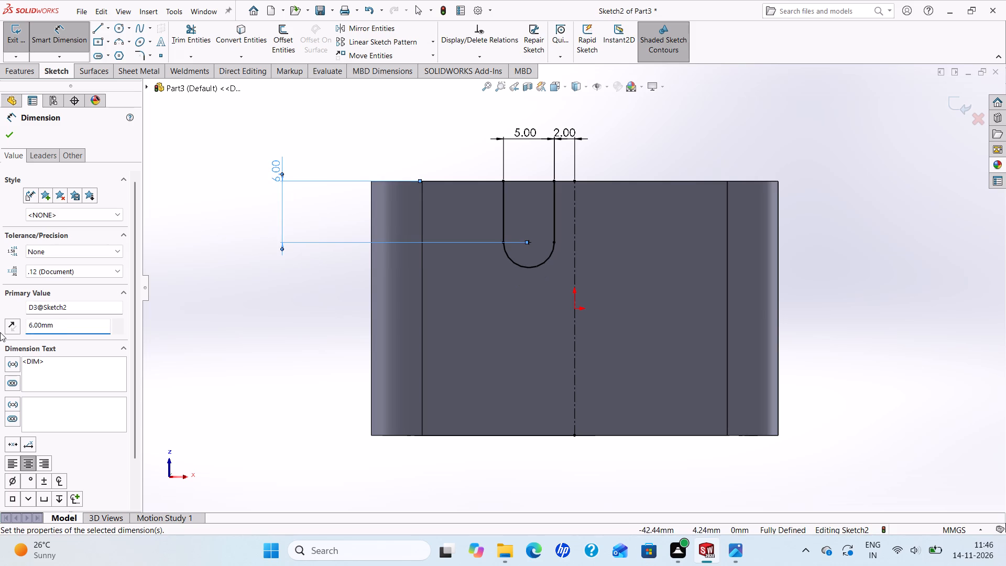
drag(57, 328, 7, 318)
drag(7, 318, 0, 322)
key(5)
key(Return)
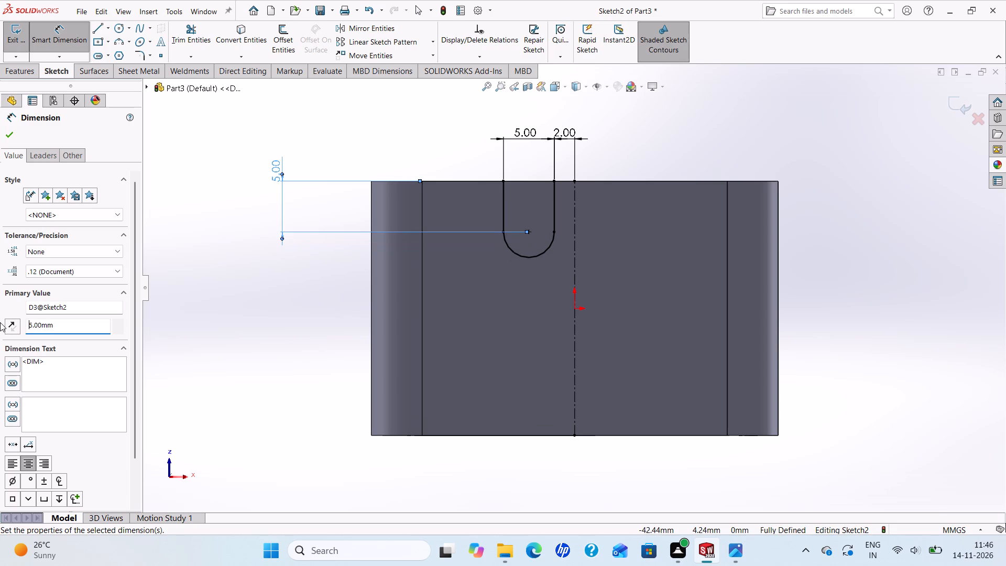
click(13, 136)
Check the dimensioned slot sketch against the Practice Problem 14.8 drawing and examine its position on the housing's lower wall.
scroll(543, 234, up, 1)
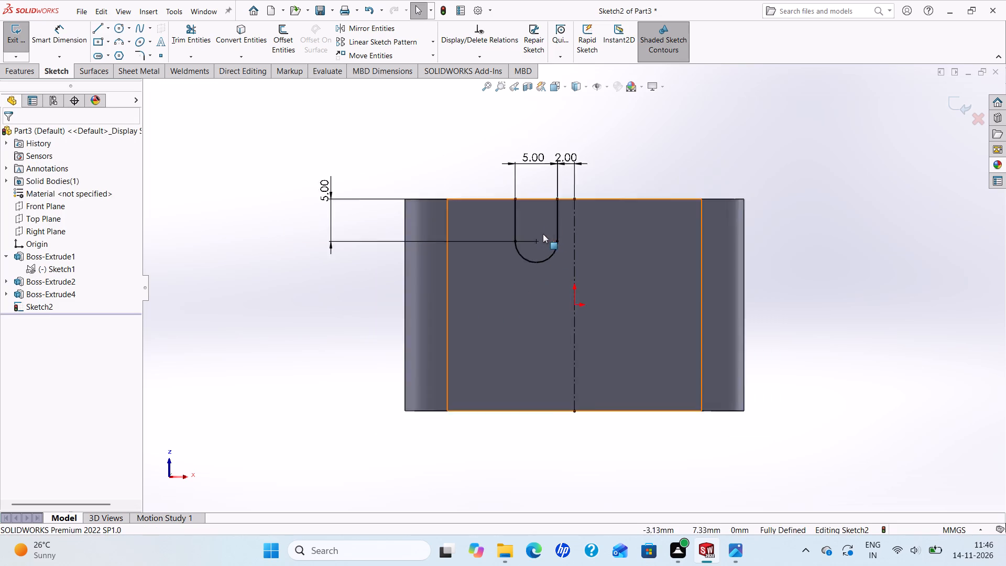
scroll(543, 234, up, 1)
scroll(554, 242, down, 2)
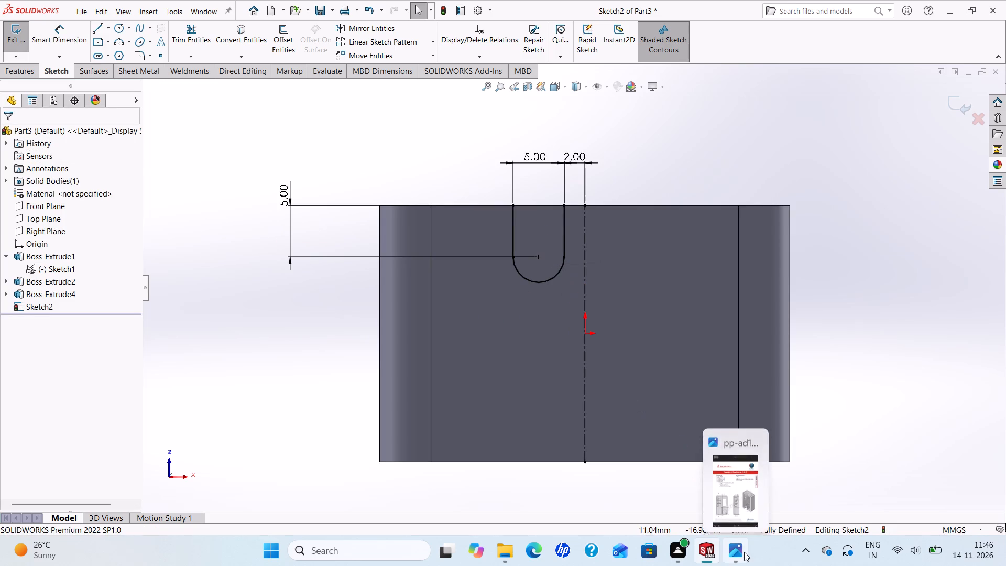
click(743, 551)
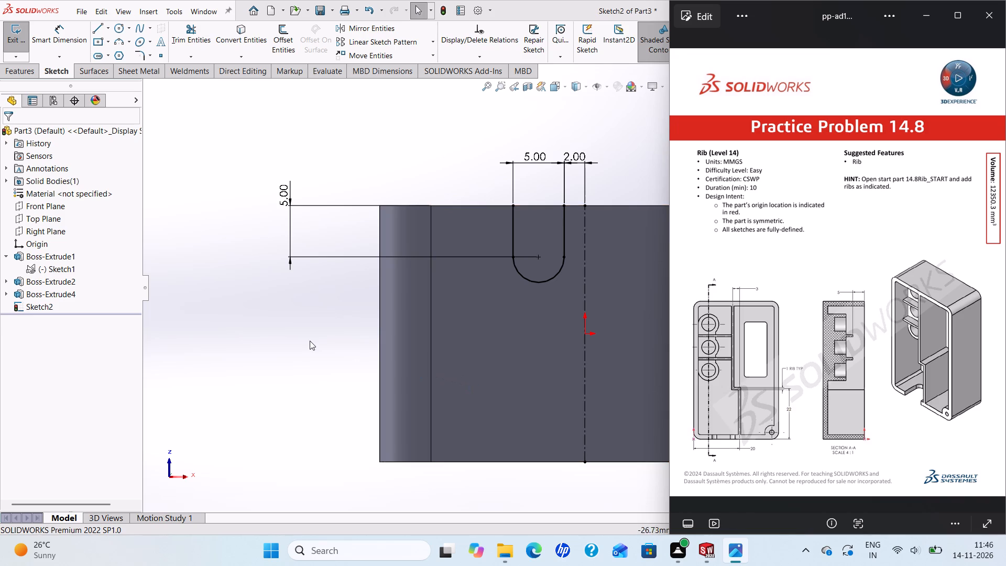
click(336, 331)
scroll(559, 267, up, 2)
scroll(592, 241, up, 1)
middle_drag(592, 241, 592, 247)
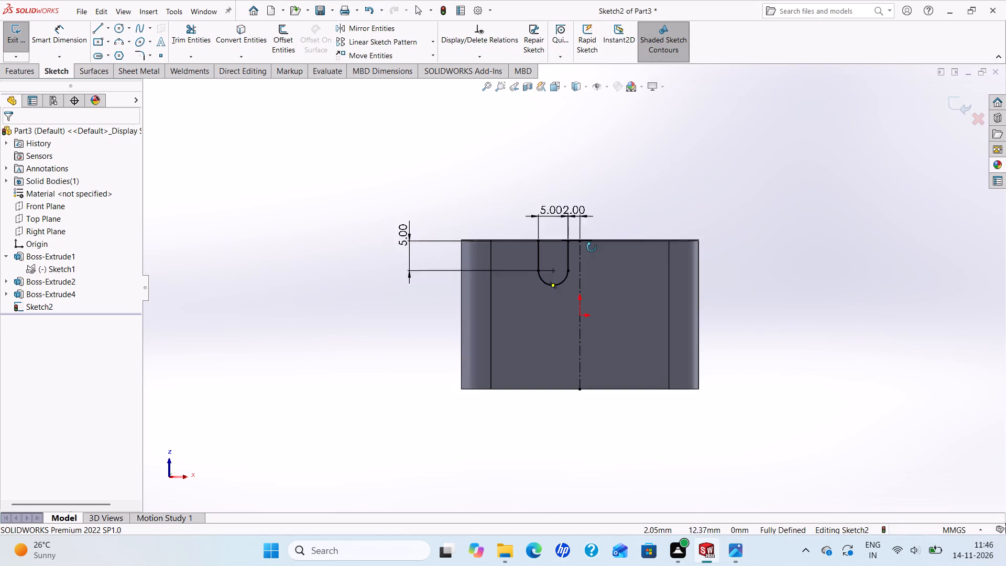
middle_drag(592, 247, 562, 426)
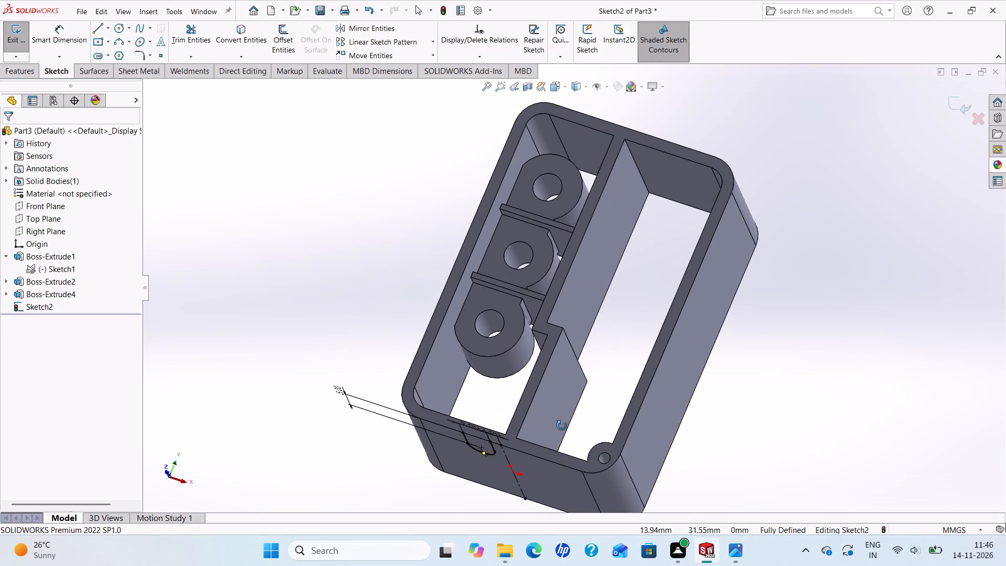
middle_drag(562, 426, 563, 416)
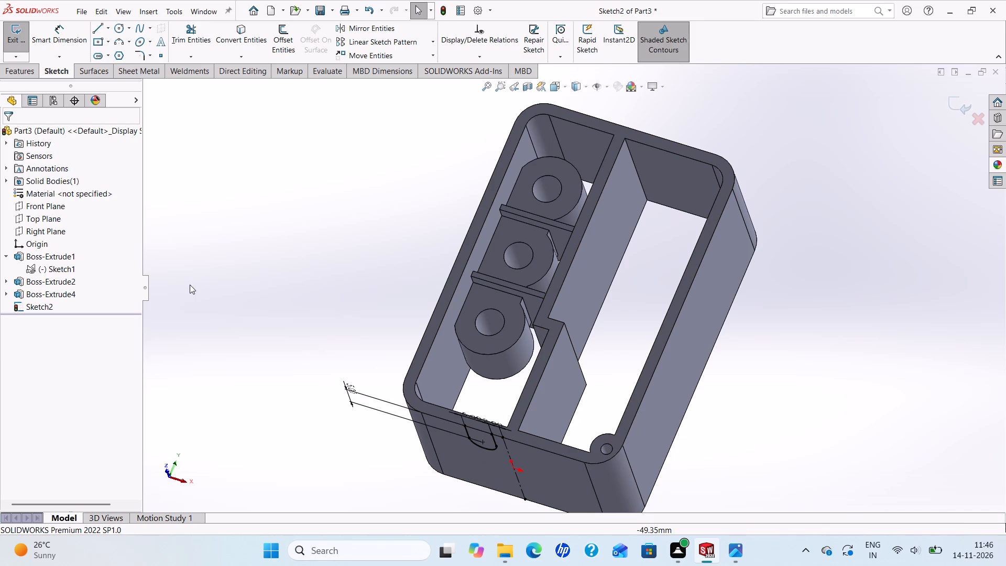
Cut the round-ended slot region of the sketch 4 mm deep through the housing's lower wall with an Extruded Cut.
click(9, 72)
click(185, 47)
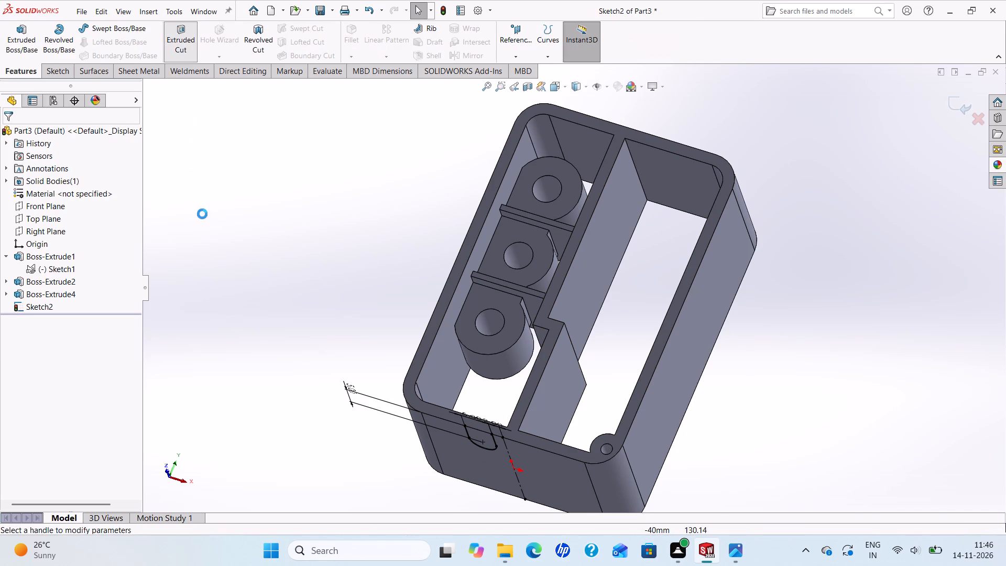
scroll(401, 376, down, 1)
scroll(476, 345, down, 4)
scroll(600, 285, down, 3)
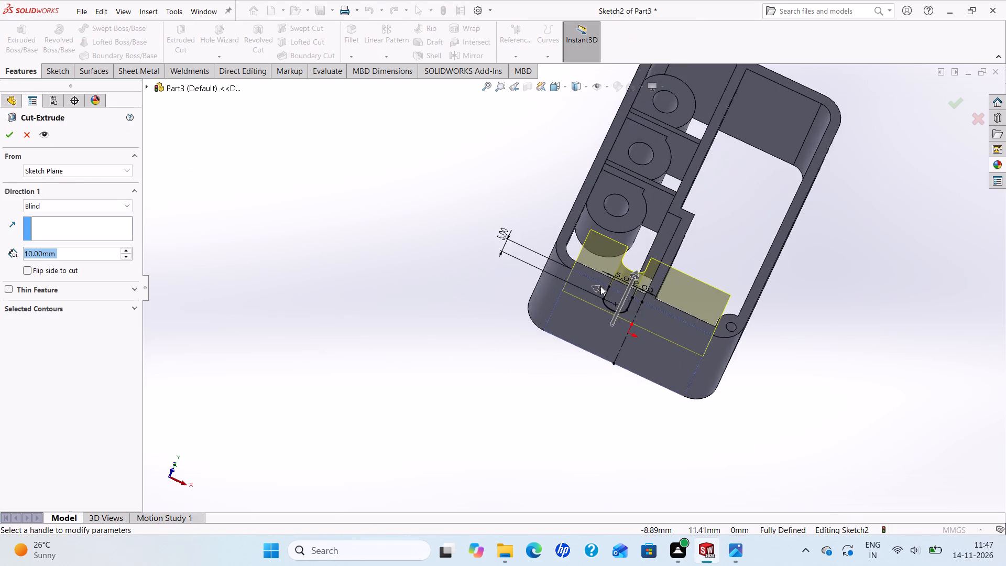
scroll(600, 286, down, 2)
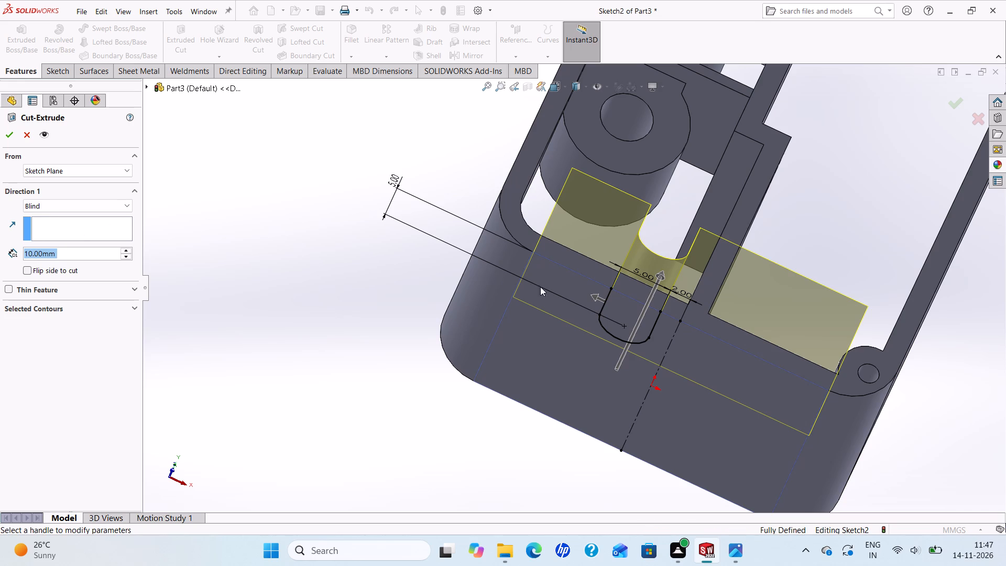
scroll(630, 322, down, 4)
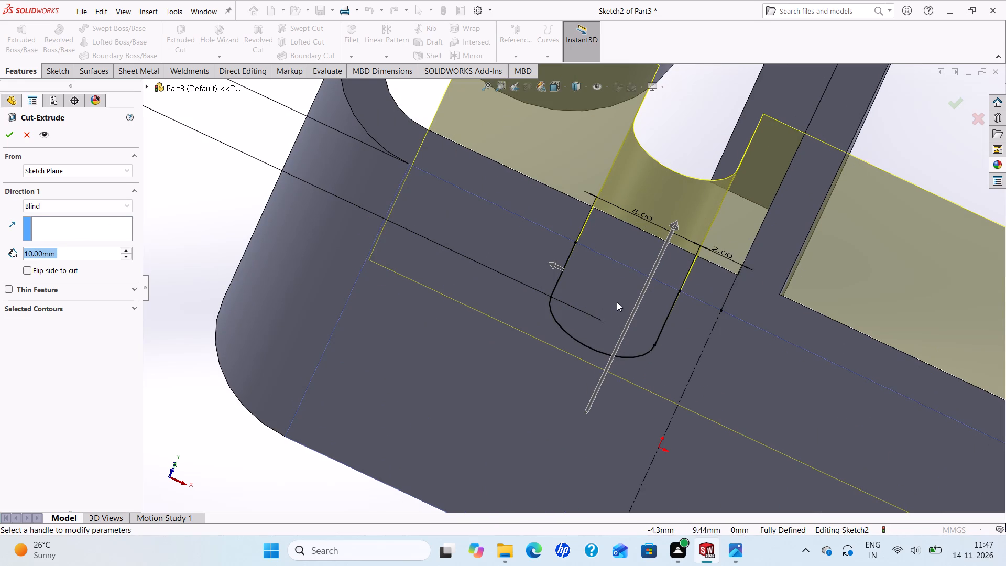
click(617, 301)
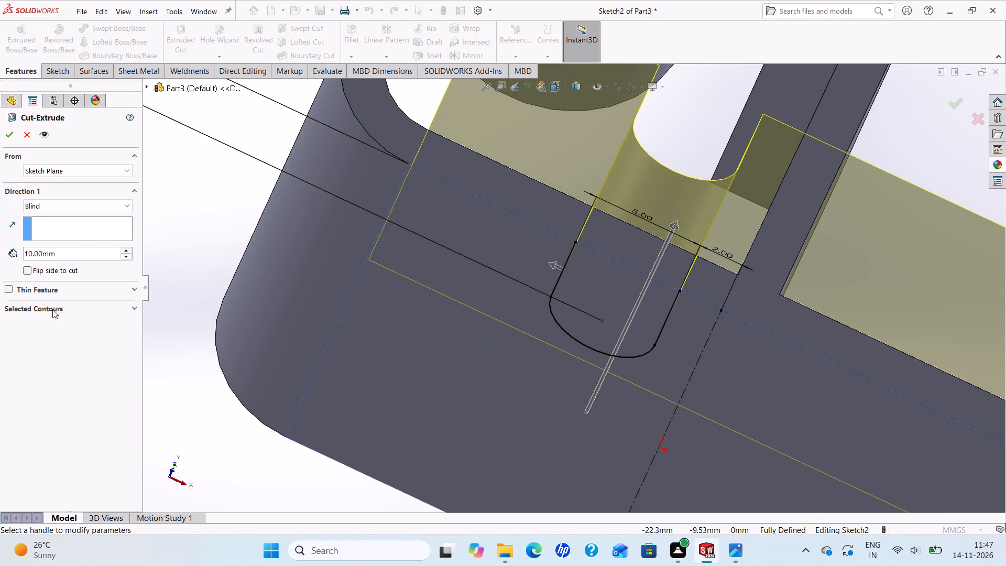
click(61, 306)
click(53, 321)
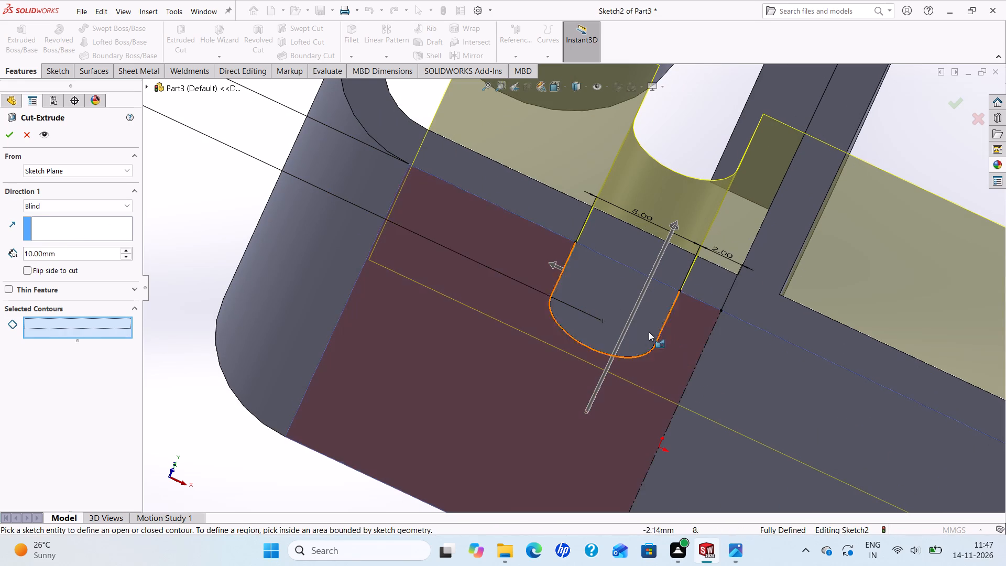
click(640, 330)
scroll(647, 314, up, 3)
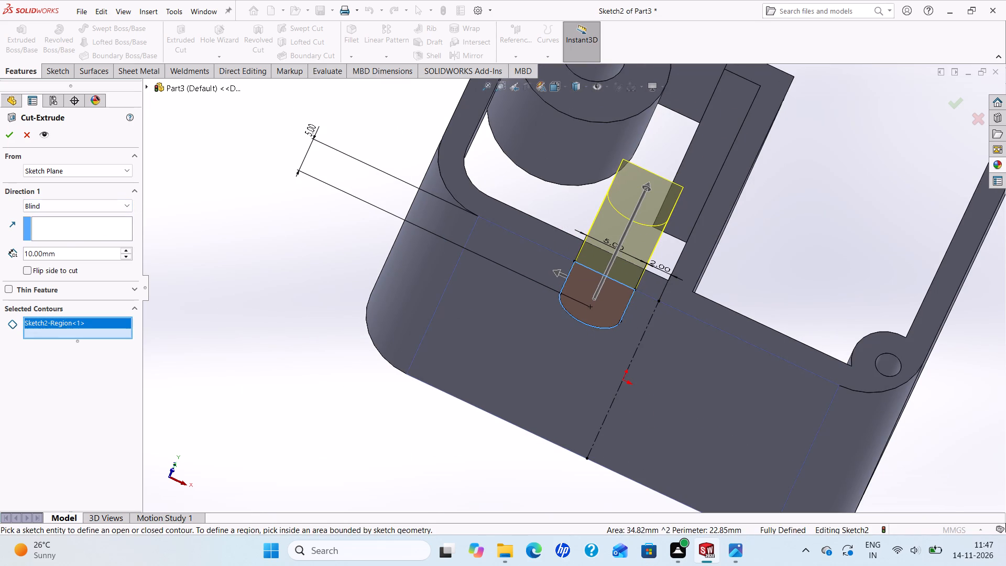
drag(71, 252, 0, 252)
key(4)
key(Return)
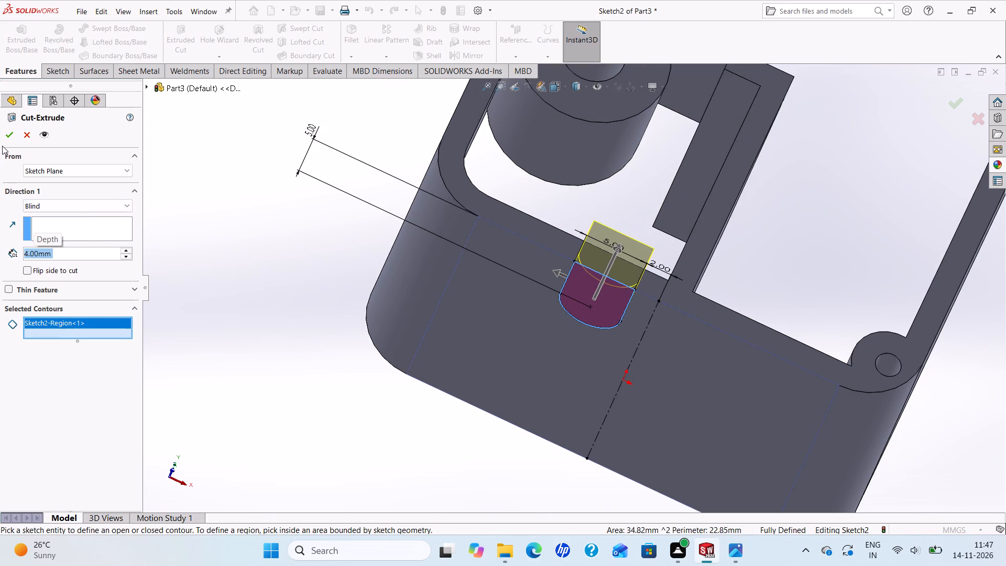
click(11, 136)
Examine the slot cut in the lower wall and compare it with the Practice Problem 14.8 drawing.
scroll(288, 249, up, 2)
middle_drag(512, 259, 503, 269)
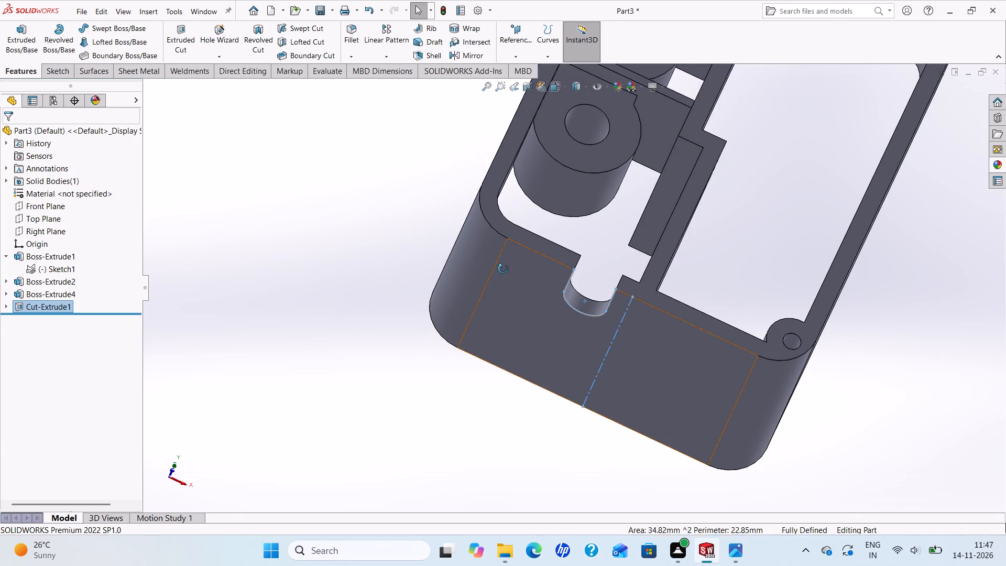
middle_drag(503, 269, 455, 389)
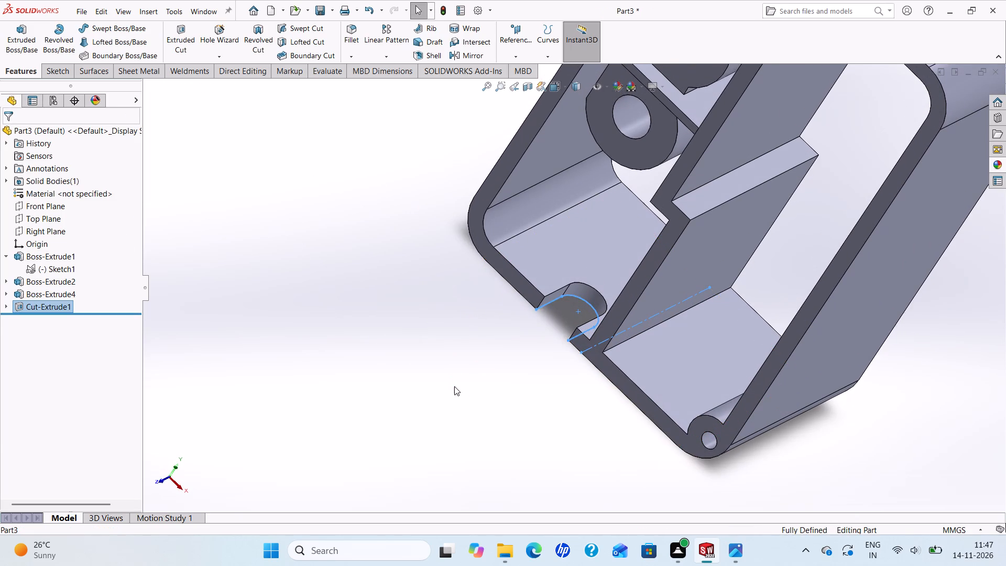
key(Escape)
scroll(521, 331, up, 3)
middle_drag(539, 320, 552, 357)
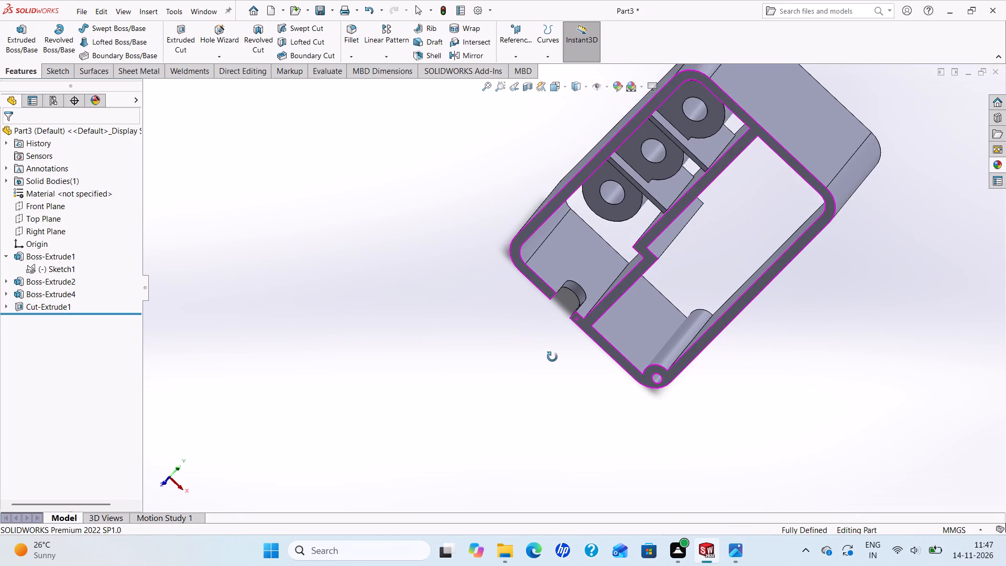
middle_drag(552, 357, 552, 358)
click(733, 551)
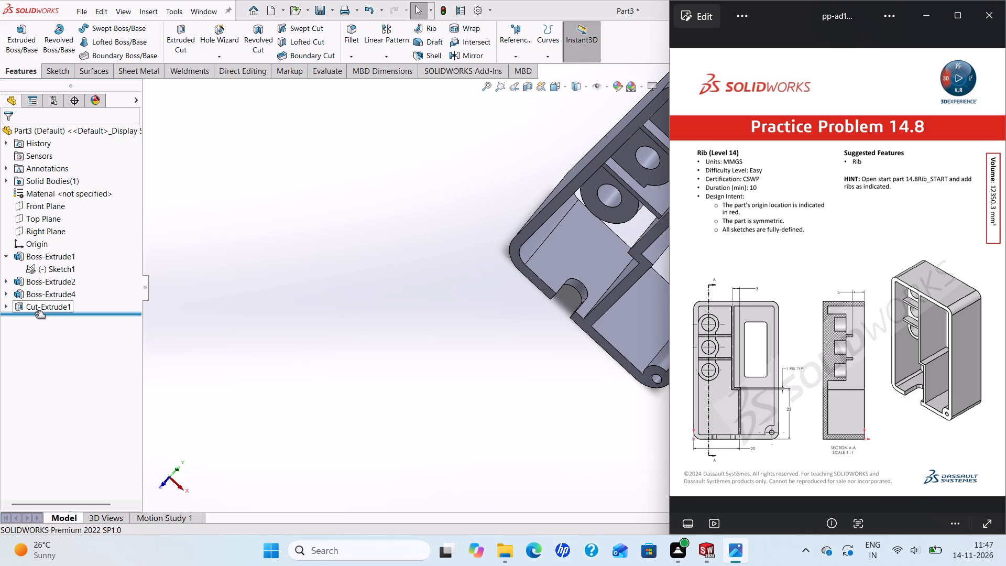
Open the slot cut's feature definition to review its depth and direction settings.
right_click(45, 306)
click(54, 275)
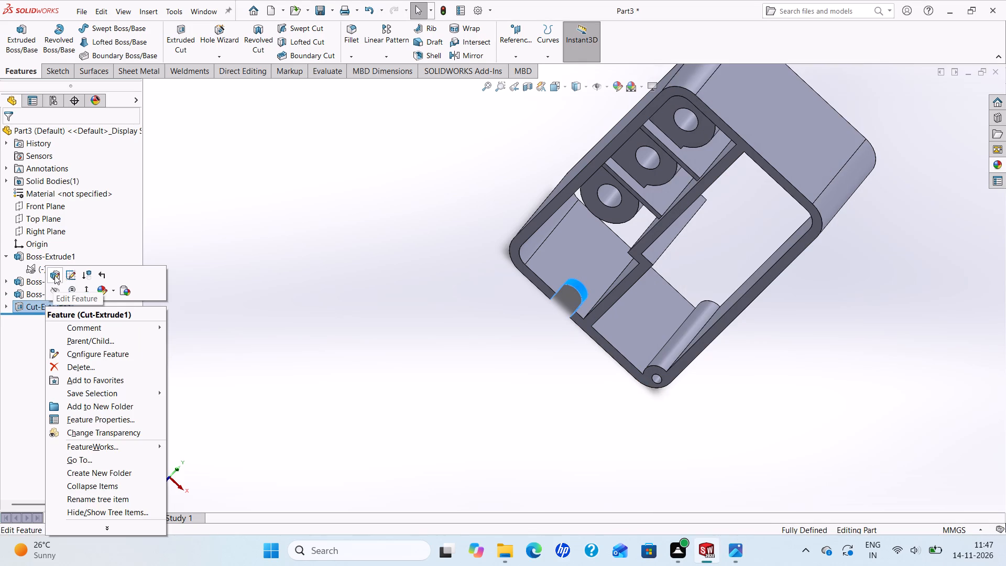
scroll(544, 327, down, 4)
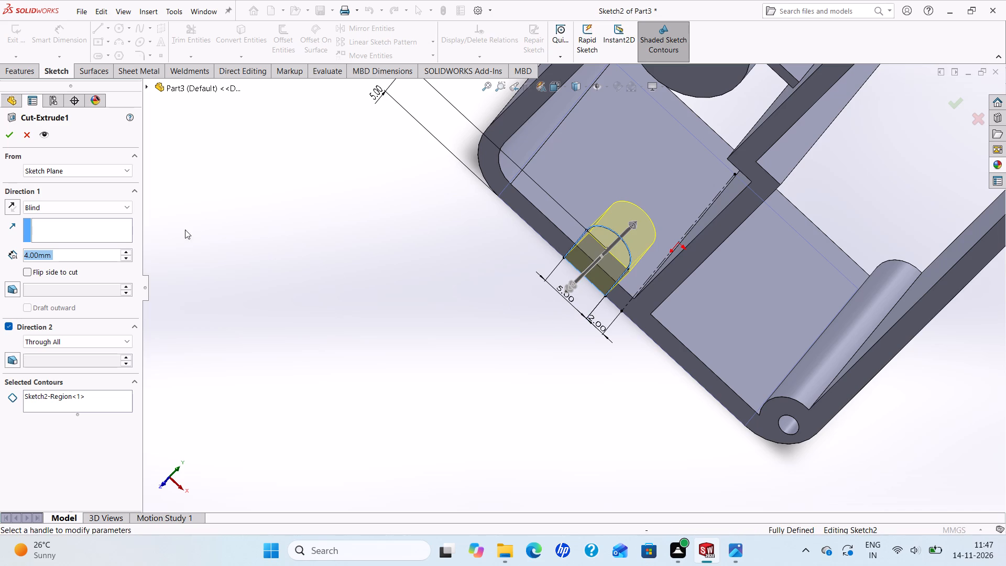
click(9, 133)
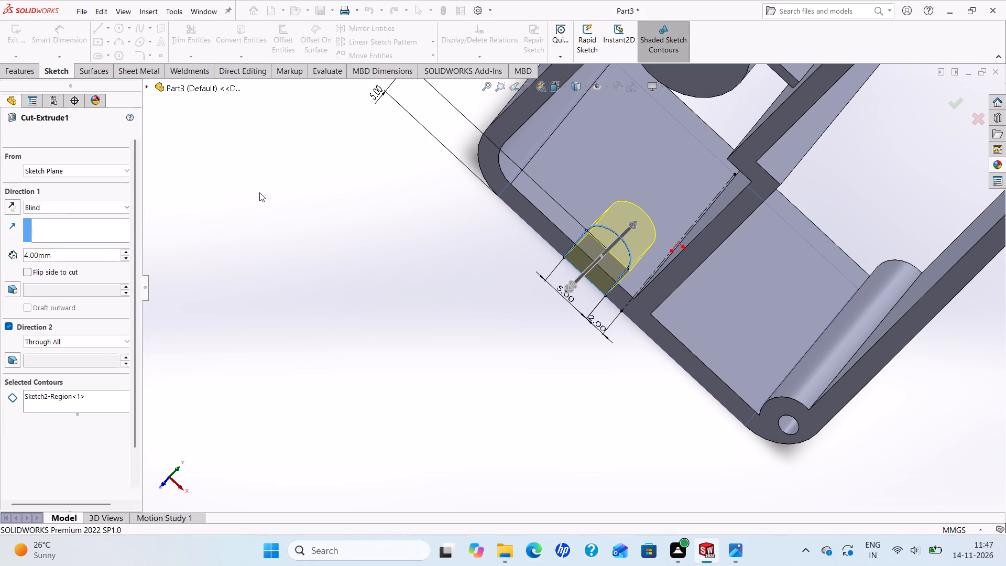
Edit the slot cut's sketch and set the width between the slot's straight sides to 8 mm.
scroll(261, 193, up, 1)
right_click(59, 310)
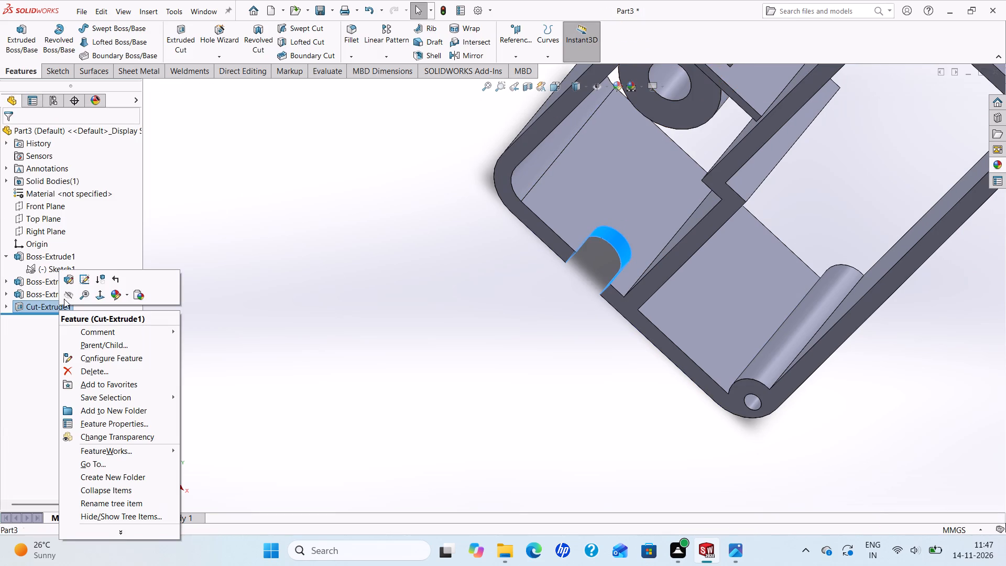
click(85, 277)
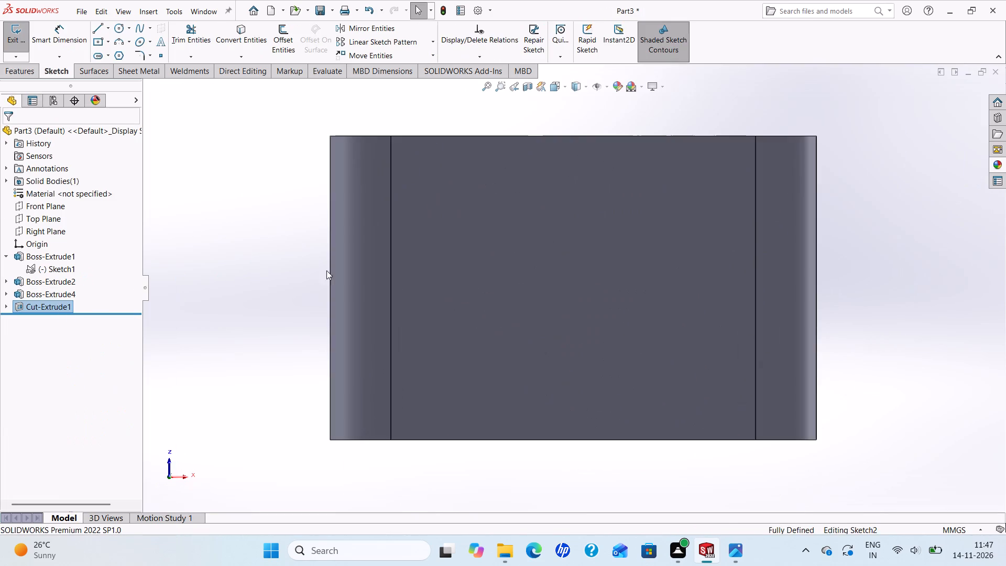
scroll(479, 214, up, 3)
scroll(509, 193, down, 4)
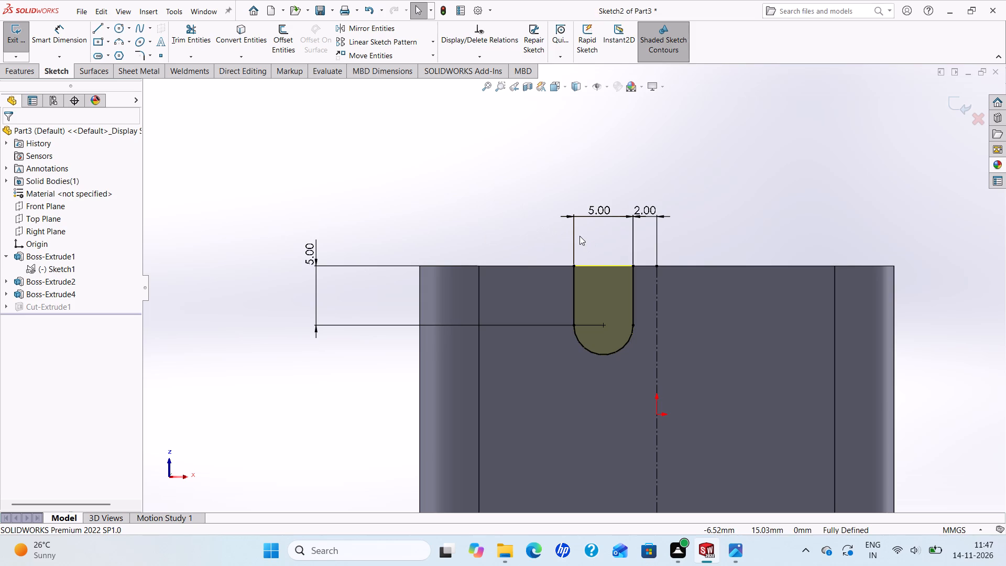
click(598, 209)
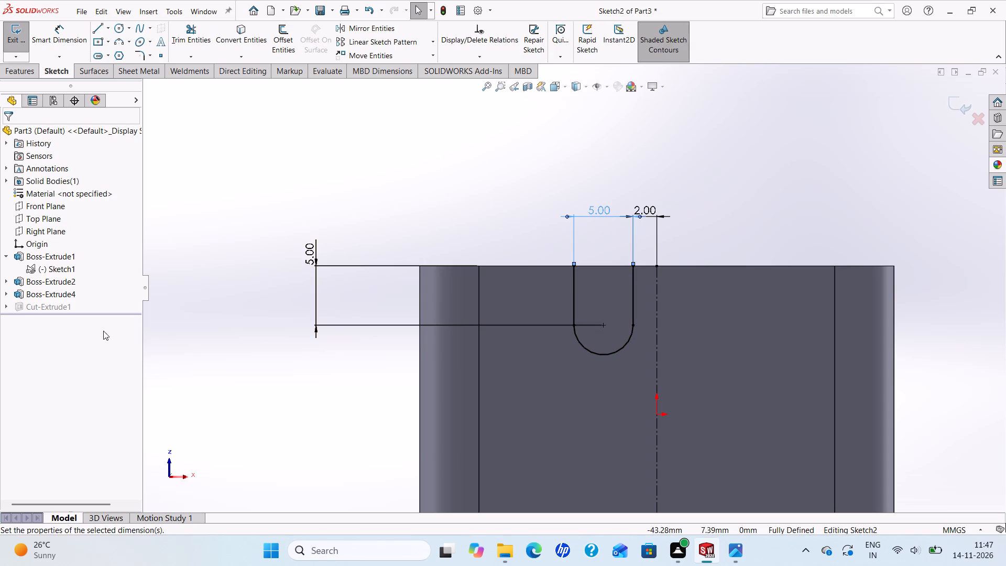
drag(60, 327, 0, 323)
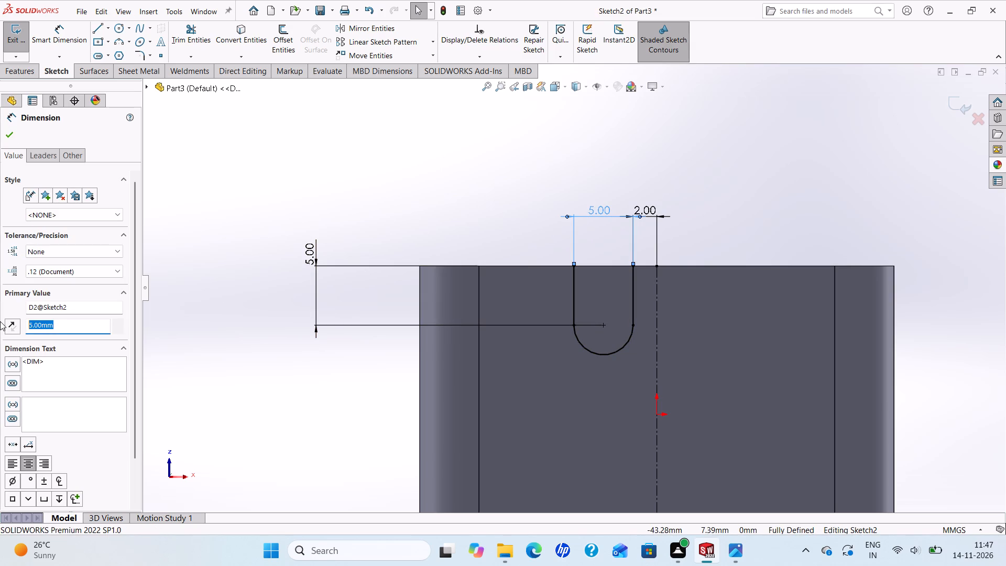
key(8)
key(Return)
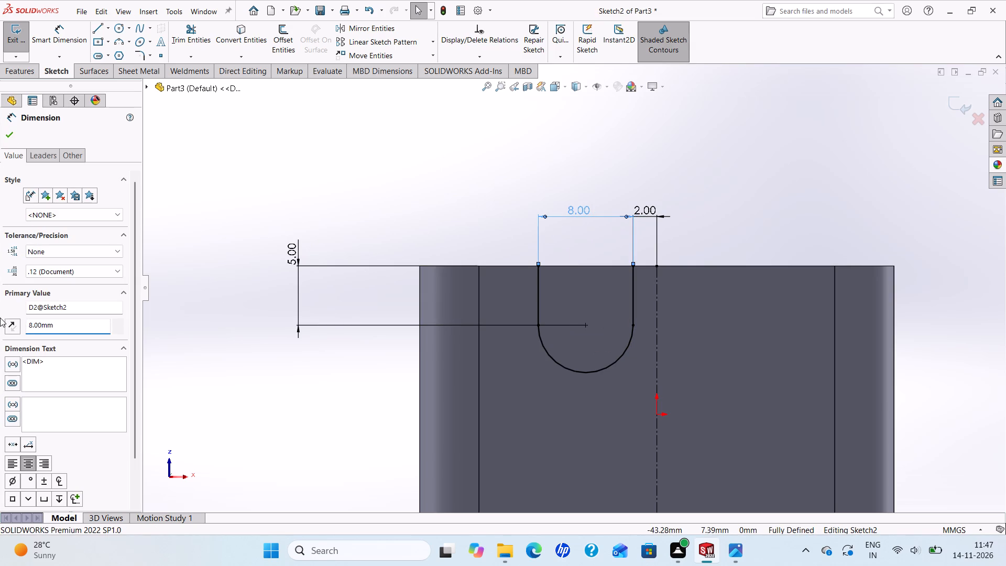
click(8, 135)
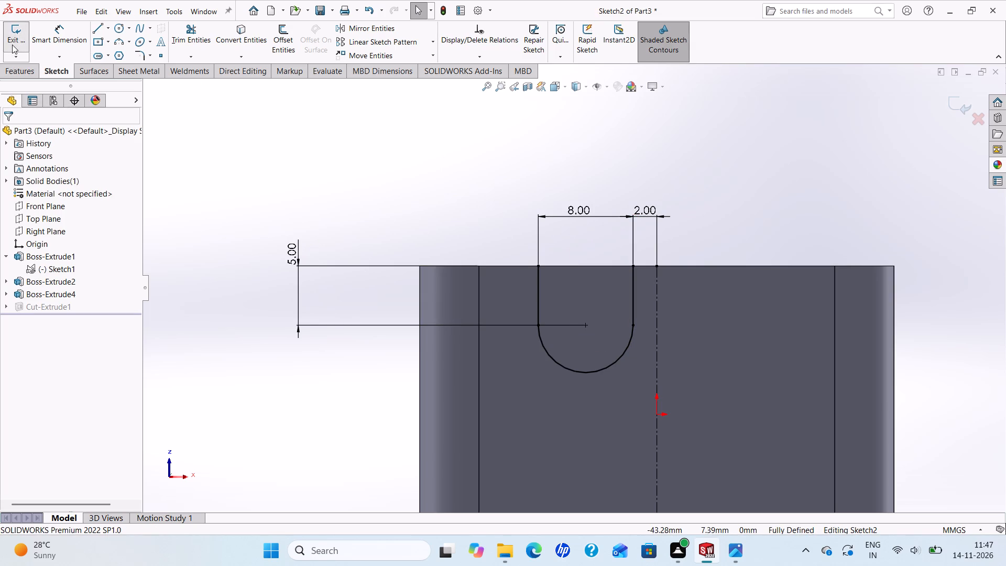
click(12, 45)
Examine the widened slot and the whole housing from several directions, and check the model against the Practice Problem 14.8 drawing.
scroll(259, 198, up, 2)
scroll(393, 189, up, 1)
middle_drag(394, 188, 390, 238)
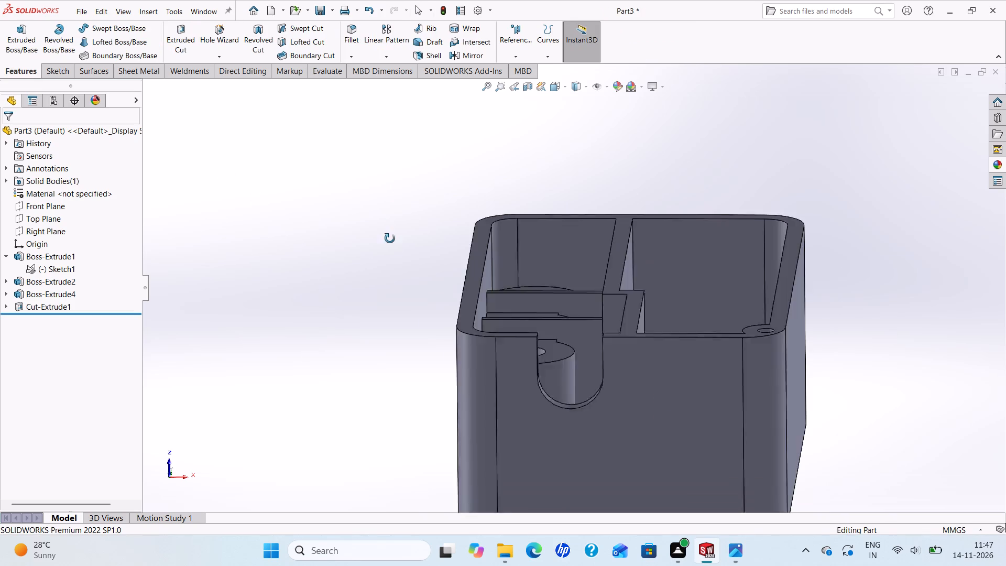
middle_drag(390, 238, 366, 356)
scroll(366, 356, up, 3)
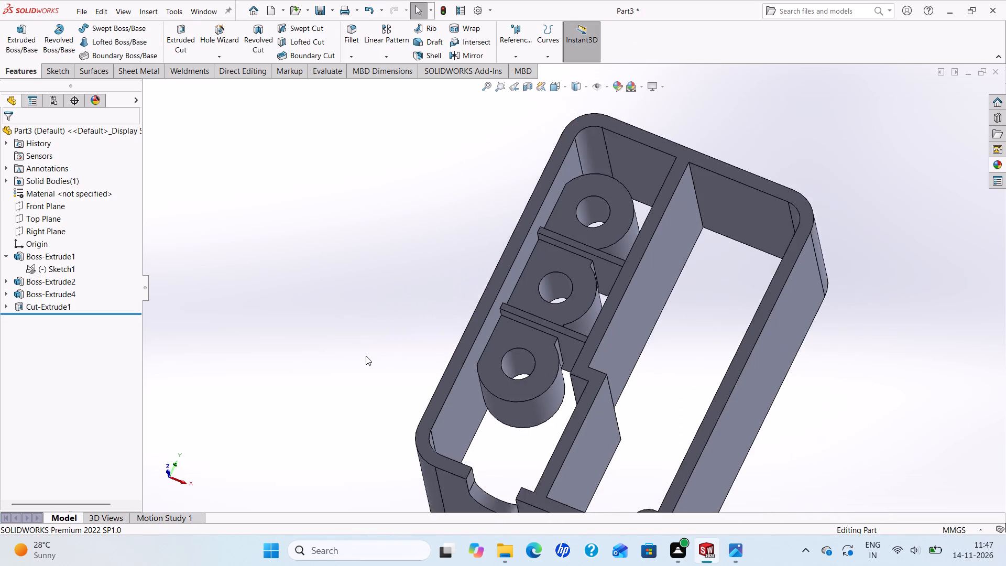
scroll(366, 356, up, 1)
scroll(552, 292, down, 3)
scroll(552, 292, up, 4)
scroll(697, 333, down, 2)
scroll(626, 330, down, 2)
scroll(626, 330, up, 3)
scroll(620, 311, down, 2)
scroll(587, 339, up, 4)
middle_drag(567, 323, 532, 371)
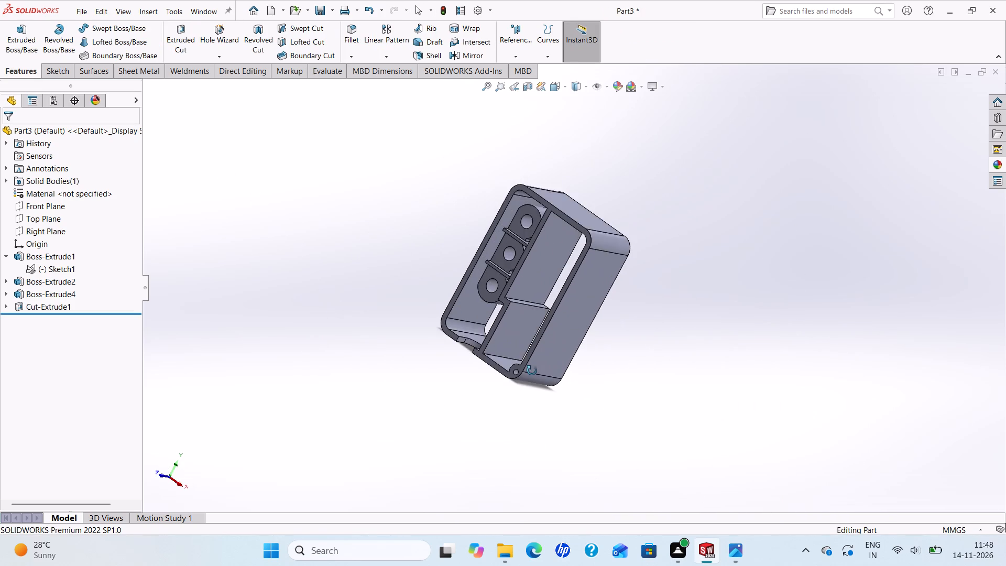
middle_drag(532, 371, 545, 448)
scroll(567, 417, down, 2)
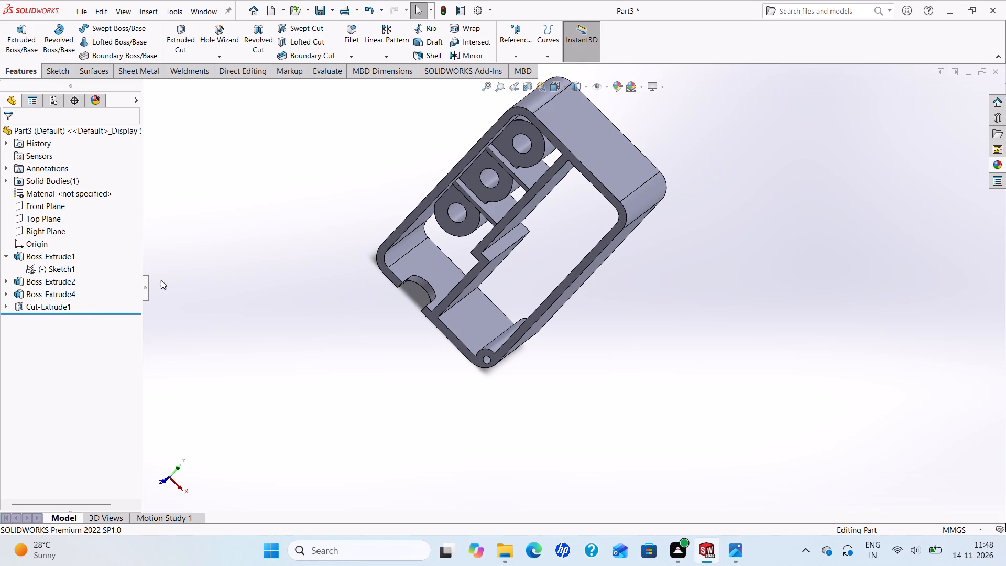
scroll(517, 303, up, 3)
scroll(523, 301, down, 2)
scroll(527, 304, up, 2)
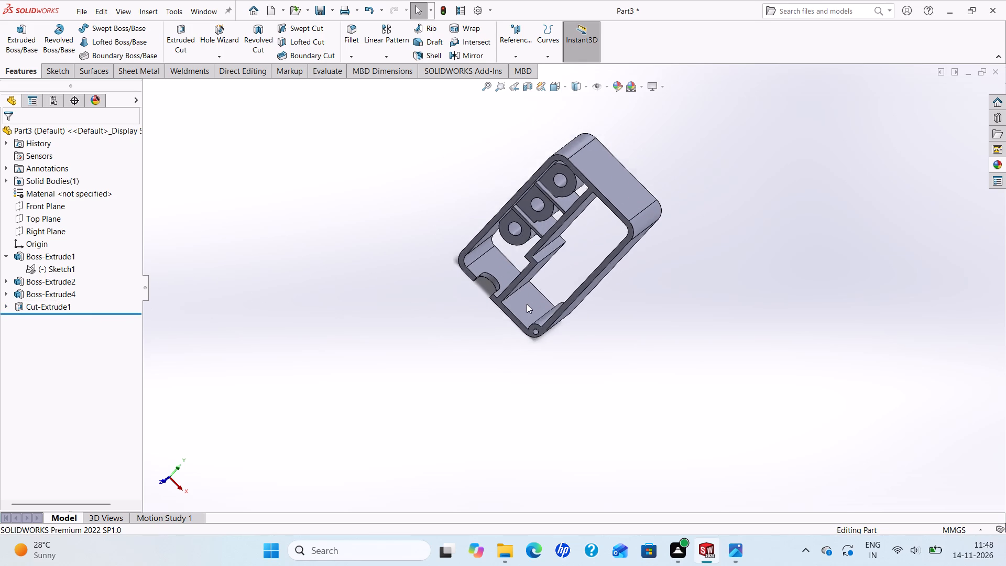
scroll(632, 304, down, 2)
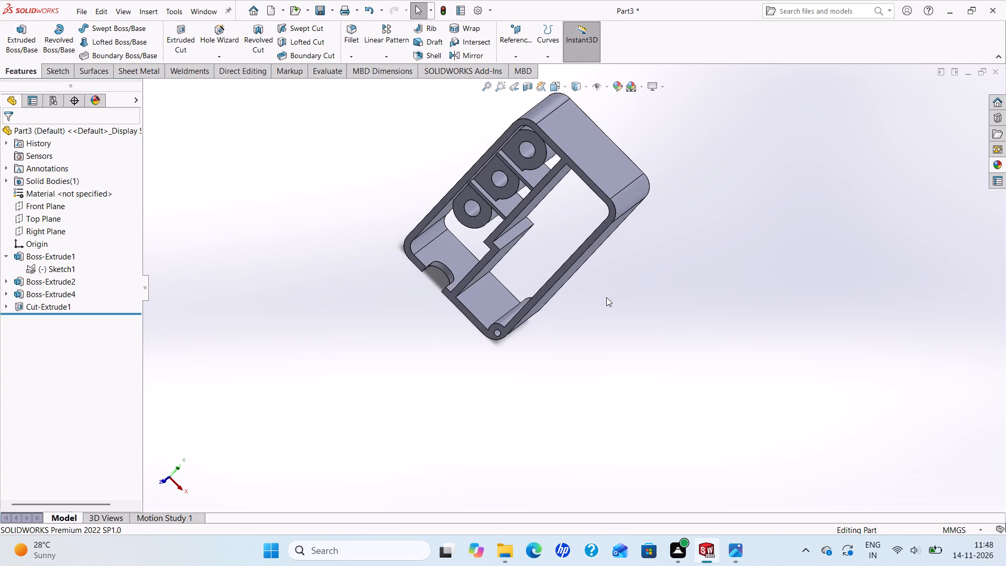
middle_drag(598, 295, 322, 298)
scroll(415, 315, up, 2)
middle_drag(497, 305, 530, 312)
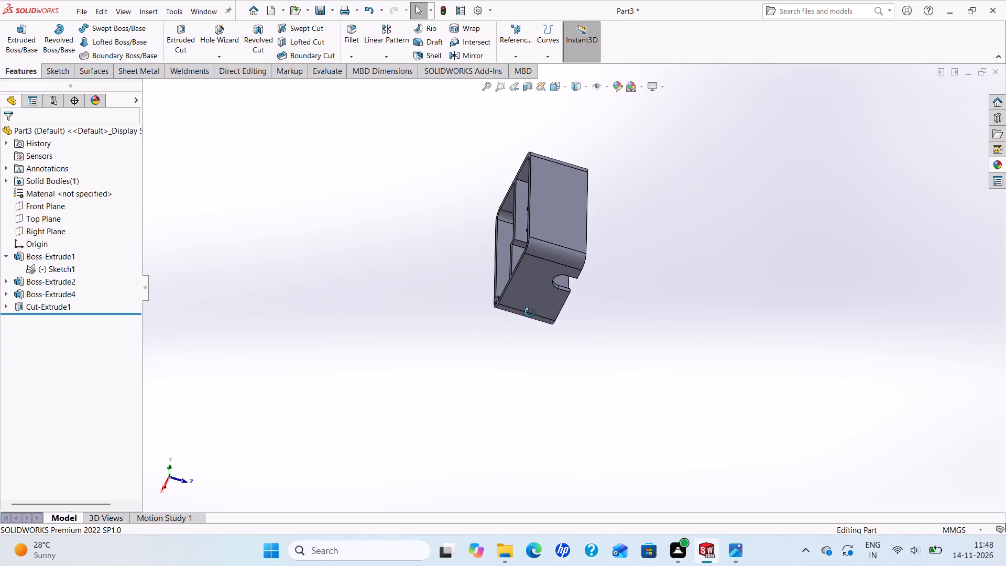
middle_drag(530, 312, 587, 328)
scroll(587, 328, down, 2)
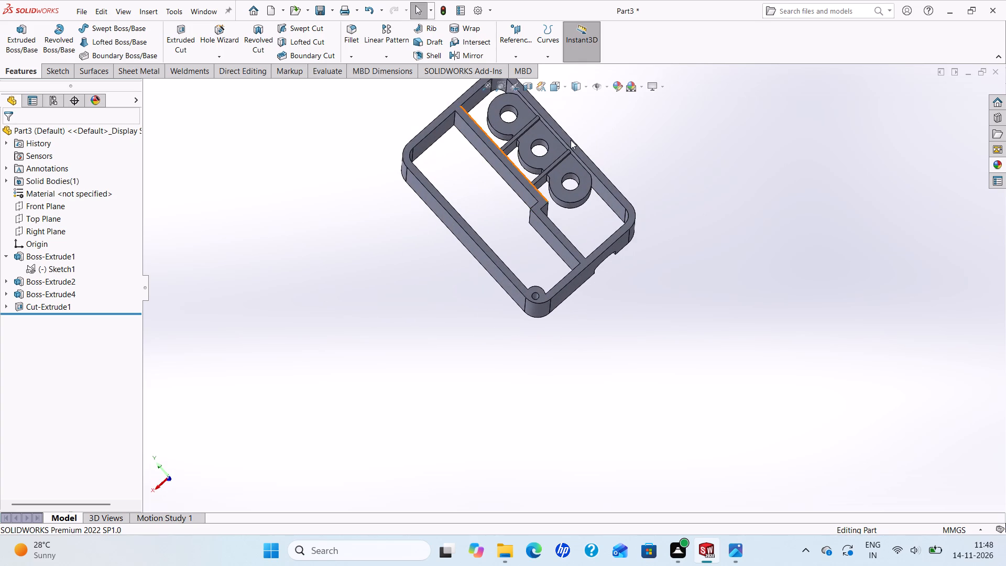
scroll(600, 223, up, 2)
scroll(597, 220, down, 2)
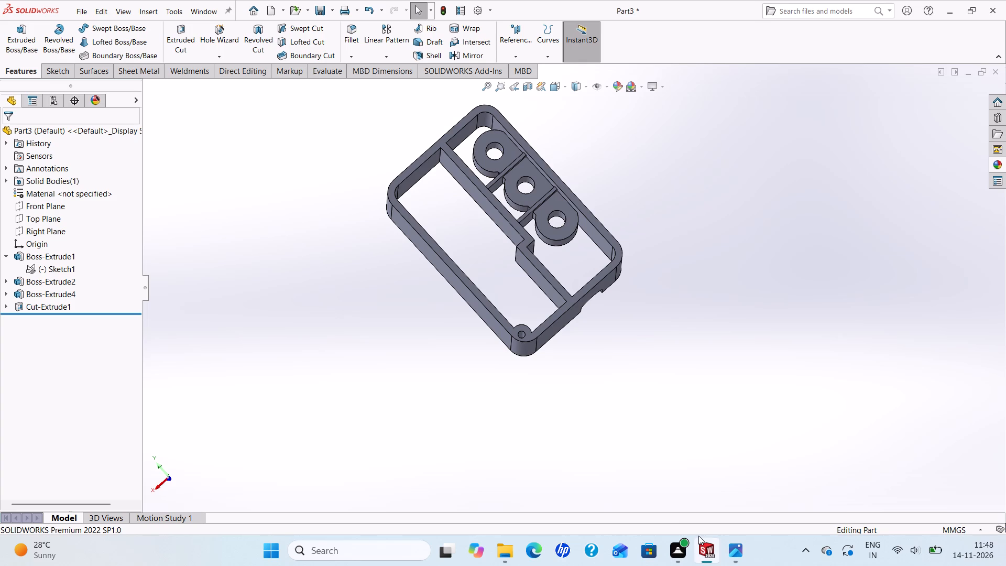
click(739, 549)
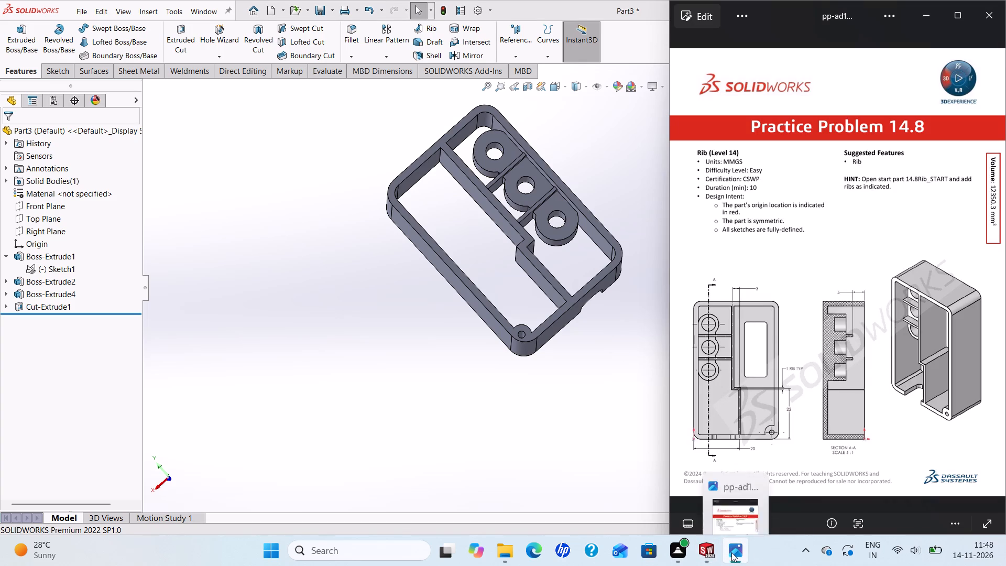
click(357, 425)
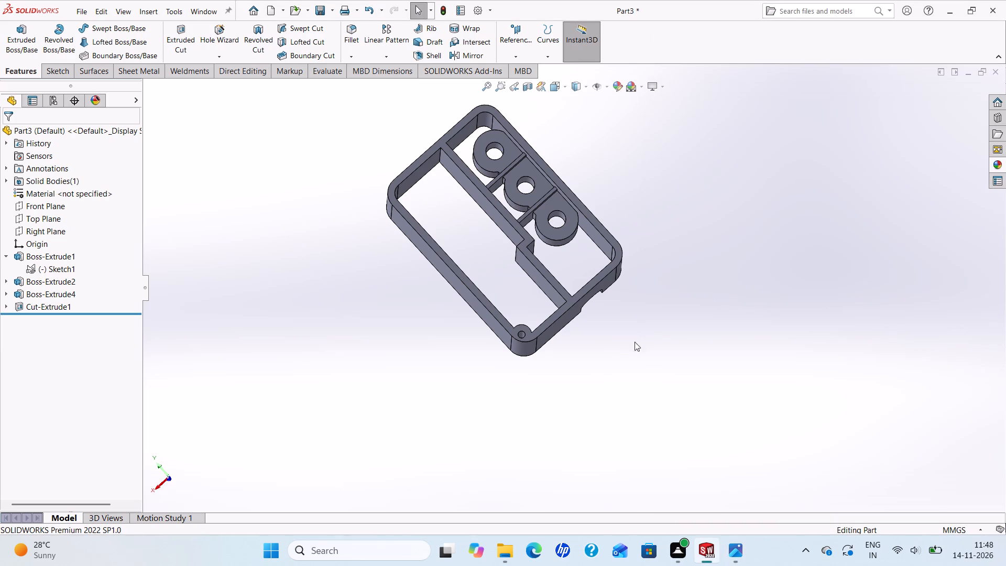
scroll(693, 272, up, 1)
scroll(673, 274, down, 2)
scroll(587, 251, up, 3)
scroll(556, 237, down, 1)
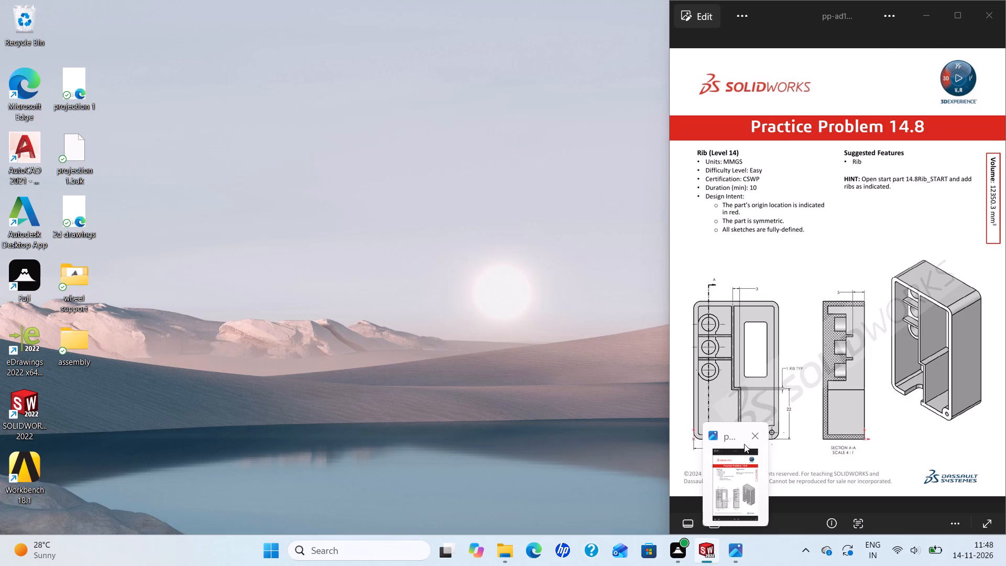
Close the Practice Problem 14.8 drawing image.
click(751, 436)
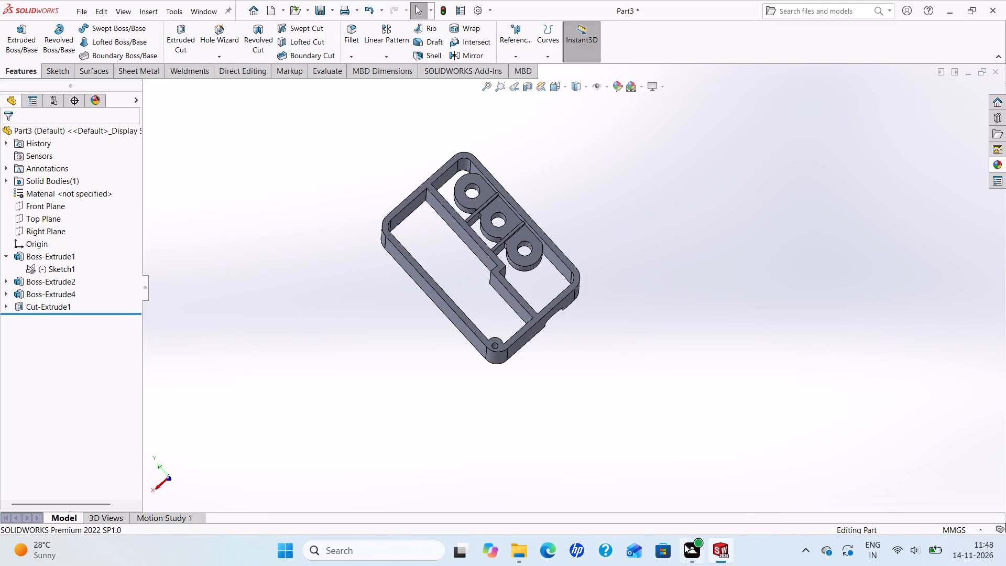
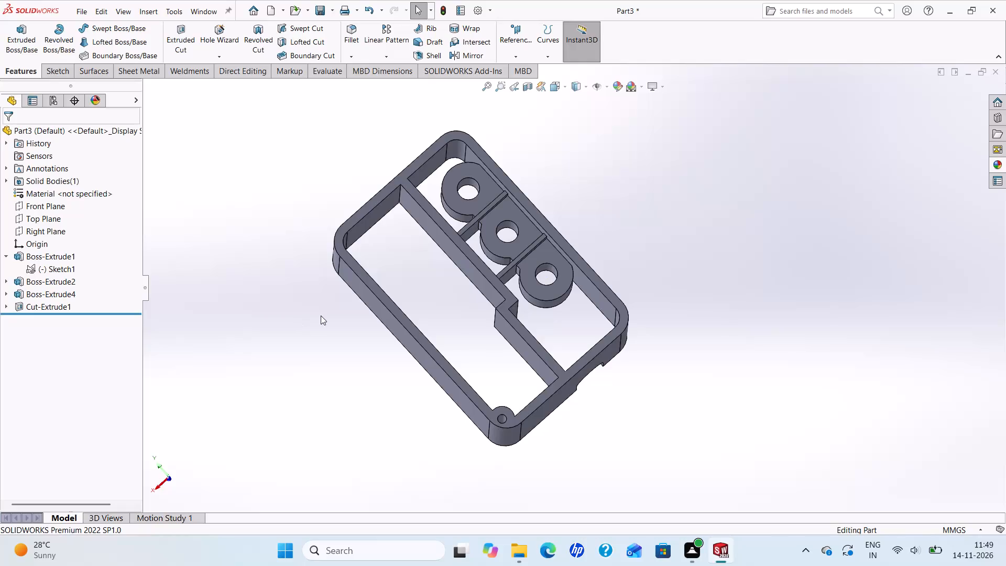
Save the housing part under the file name "rectangular open box" as a SOLIDWORKS Part in the New folder directory.
key(ctrl+s)
text(rectangular open)
key(space)
text(box)
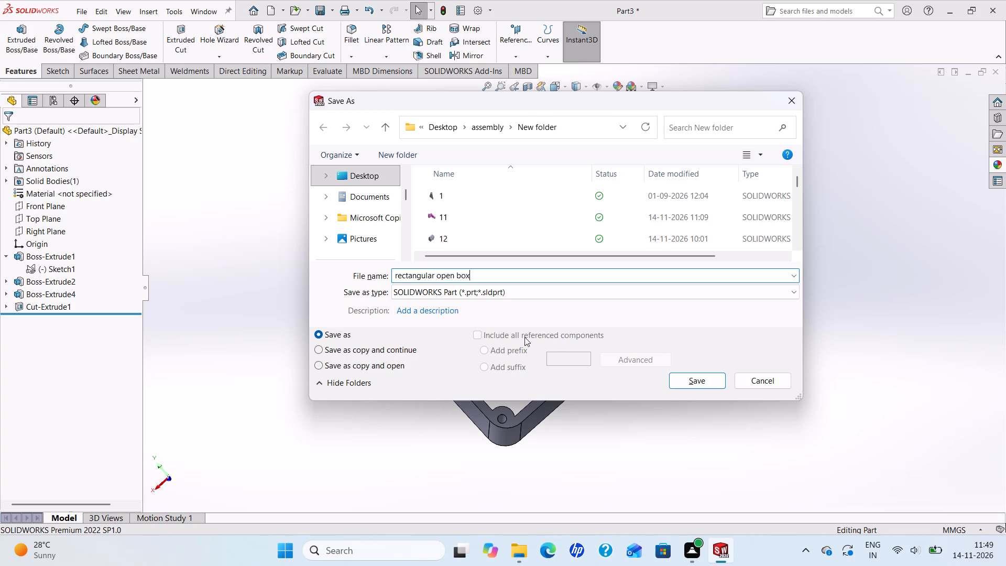
click(700, 384)
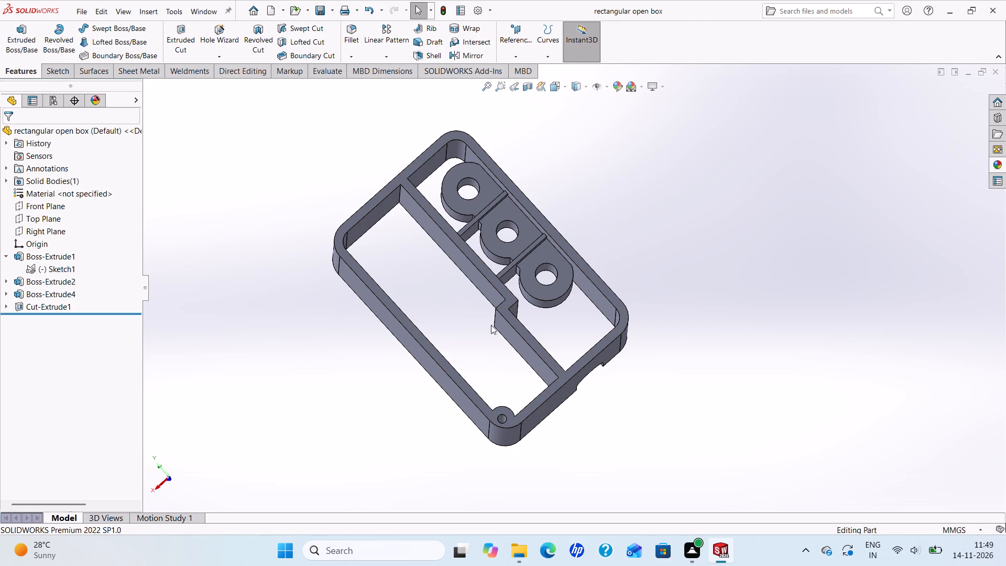
Examine the finished housing from several directions, including the slotted end wall, the ribs and the three bored bosses.
scroll(479, 300, up, 3)
scroll(580, 380, down, 3)
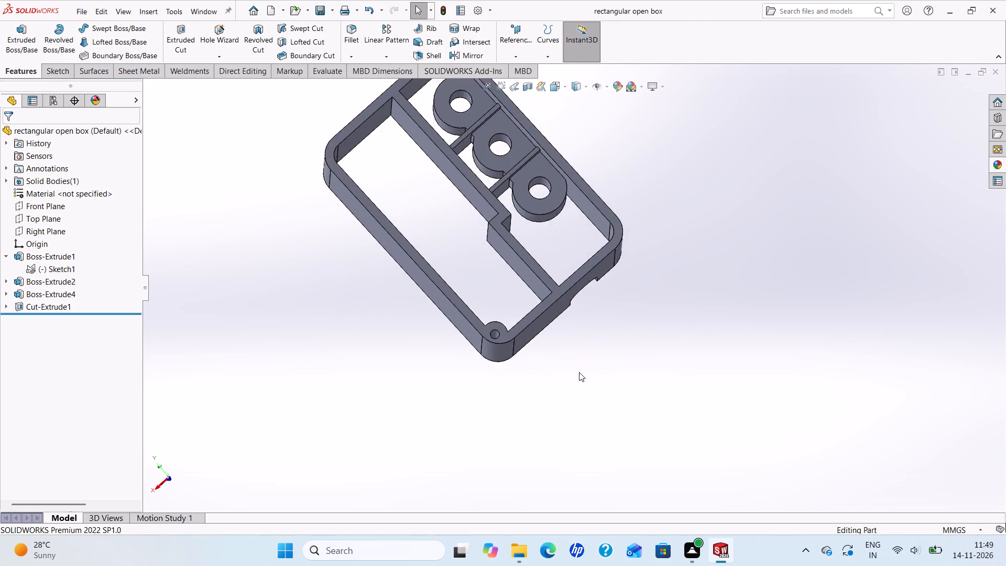
scroll(572, 356, up, 4)
scroll(588, 264, down, 2)
scroll(571, 226, up, 3)
scroll(560, 231, down, 3)
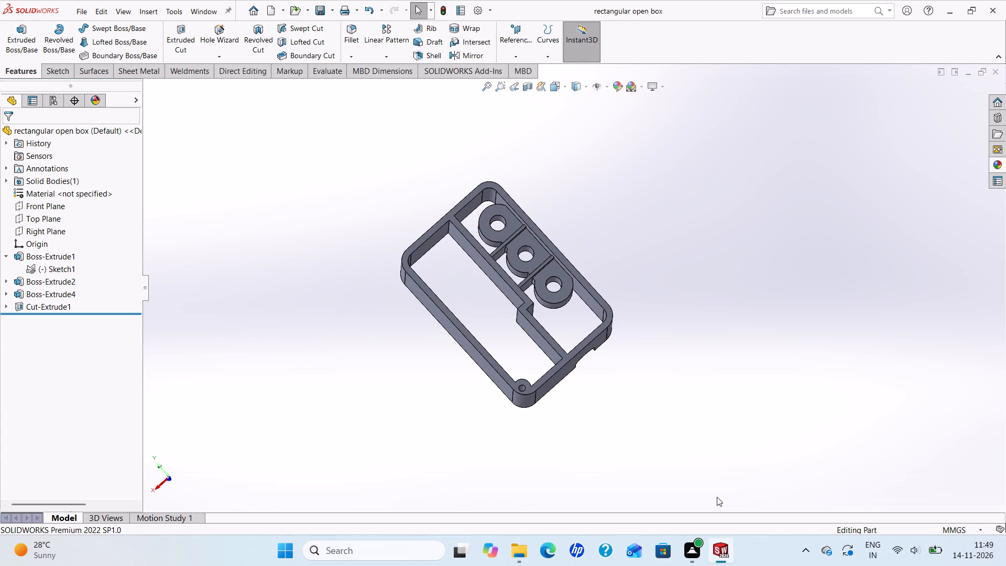
scroll(529, 364, down, 2)
scroll(529, 364, up, 3)
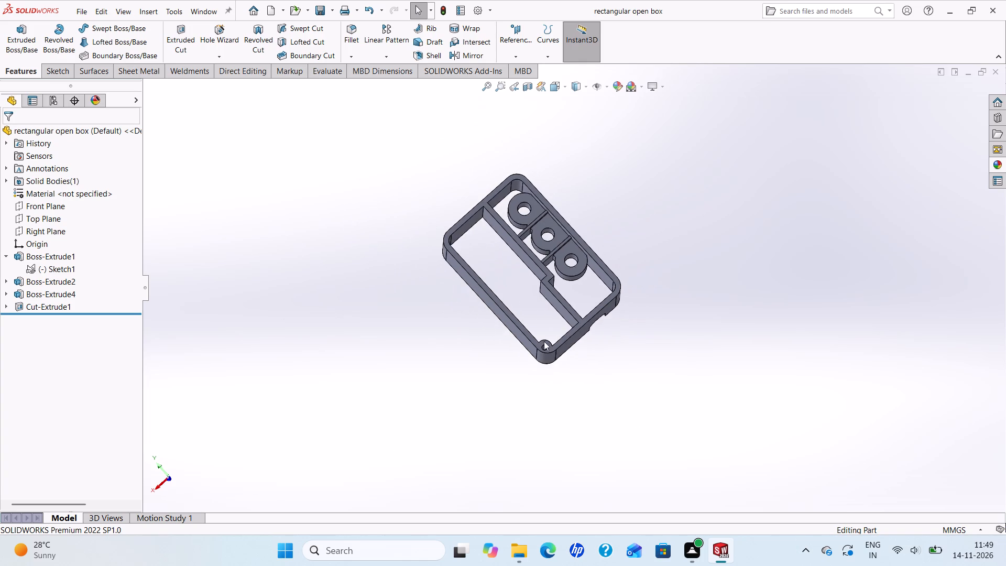
scroll(545, 339, down, 2)
scroll(596, 262, up, 2)
scroll(615, 233, down, 3)
middle_drag(603, 233, 460, 238)
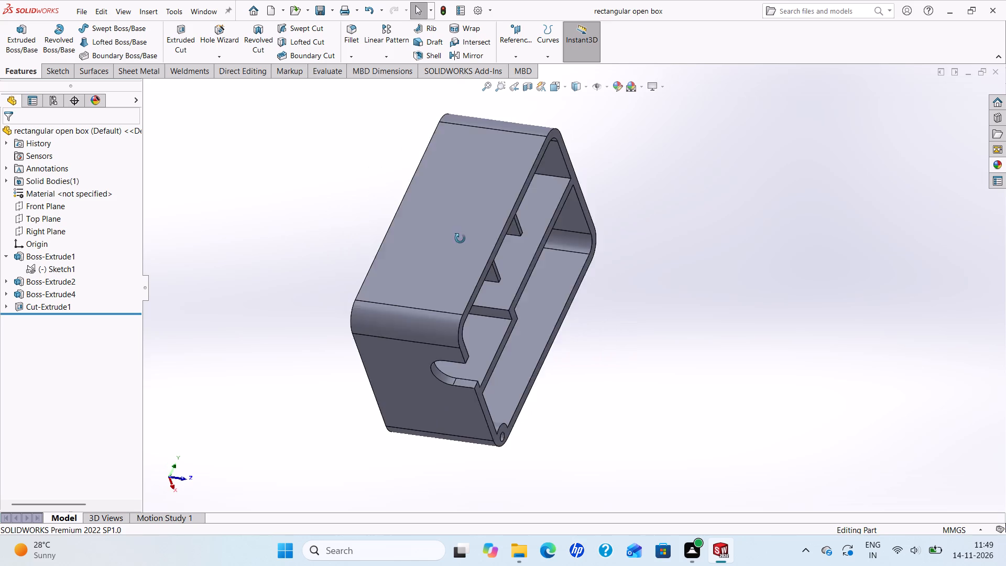
middle_drag(460, 238, 410, 188)
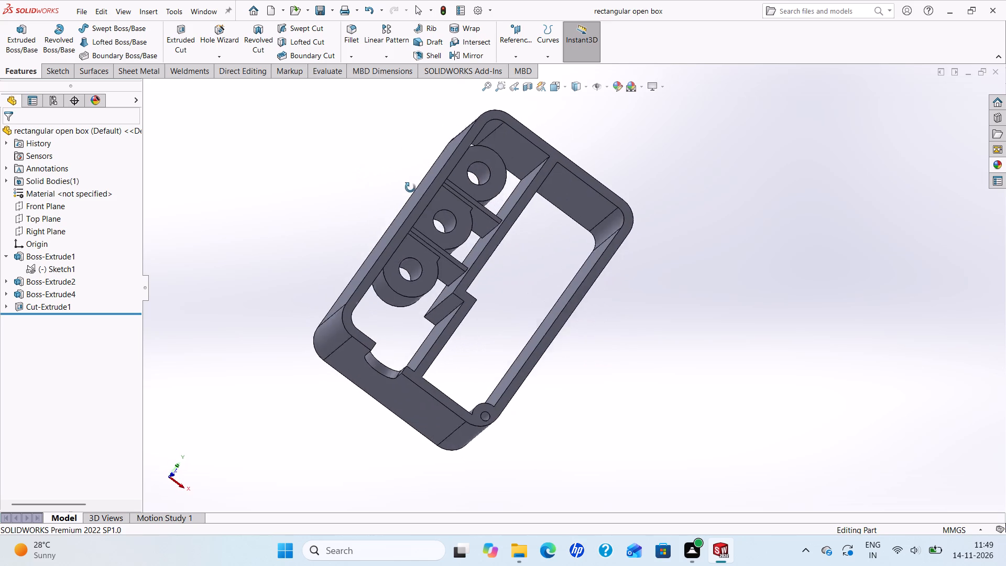
middle_drag(410, 188, 399, 250)
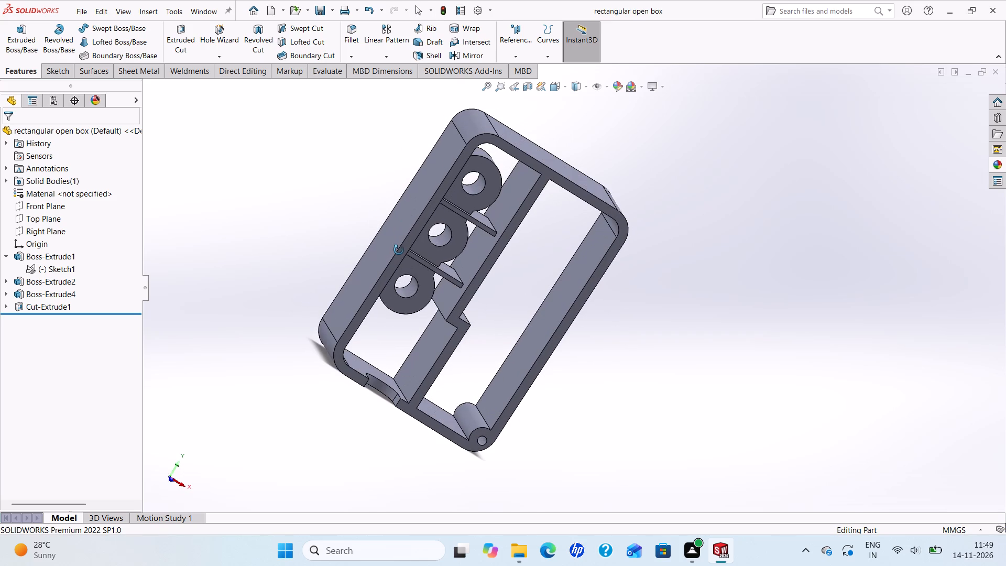
middle_drag(399, 250, 419, 128)
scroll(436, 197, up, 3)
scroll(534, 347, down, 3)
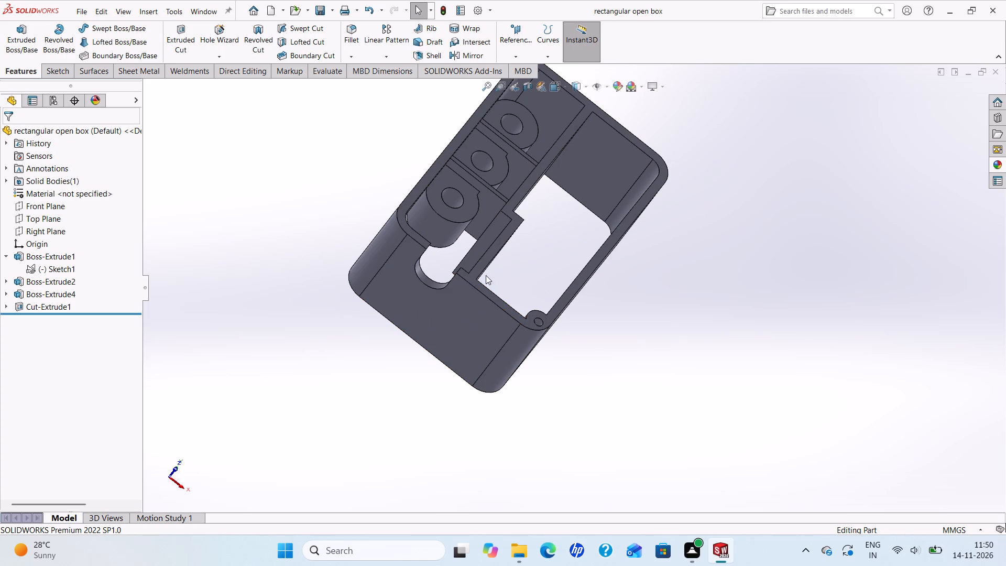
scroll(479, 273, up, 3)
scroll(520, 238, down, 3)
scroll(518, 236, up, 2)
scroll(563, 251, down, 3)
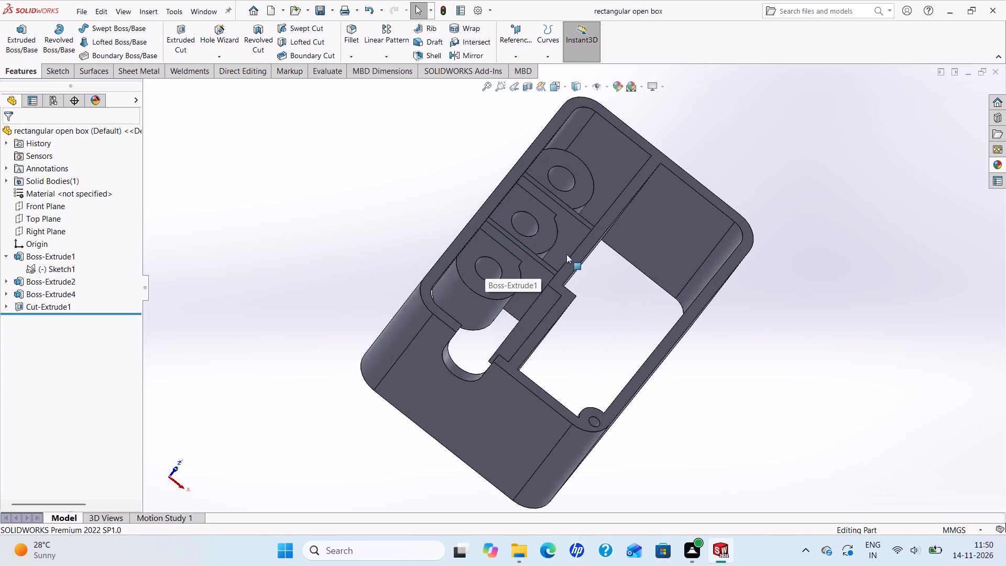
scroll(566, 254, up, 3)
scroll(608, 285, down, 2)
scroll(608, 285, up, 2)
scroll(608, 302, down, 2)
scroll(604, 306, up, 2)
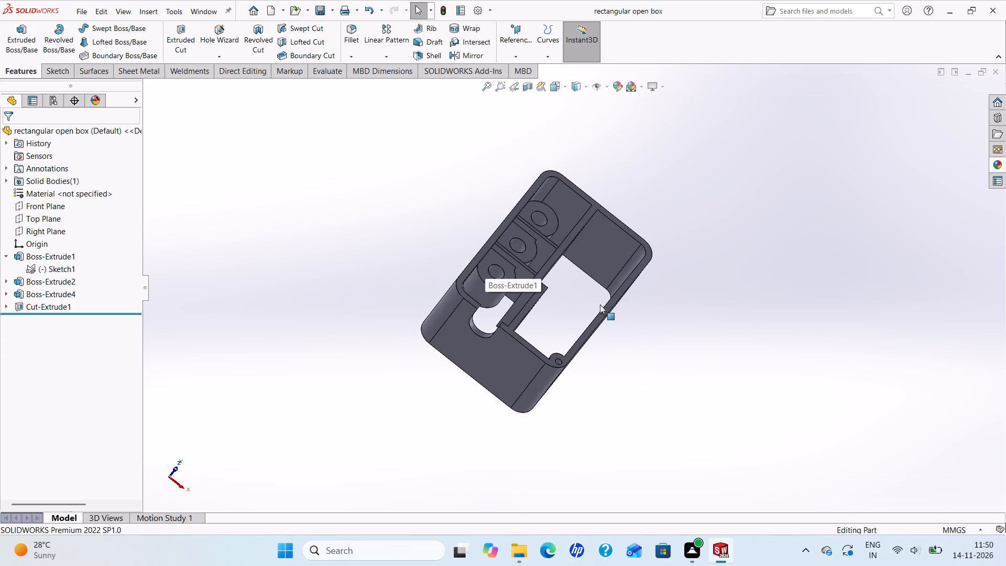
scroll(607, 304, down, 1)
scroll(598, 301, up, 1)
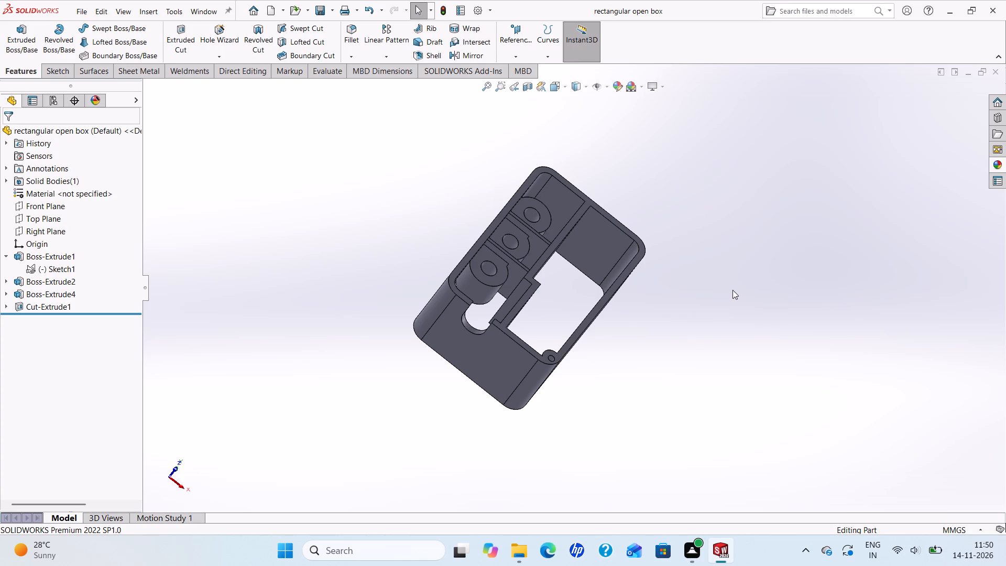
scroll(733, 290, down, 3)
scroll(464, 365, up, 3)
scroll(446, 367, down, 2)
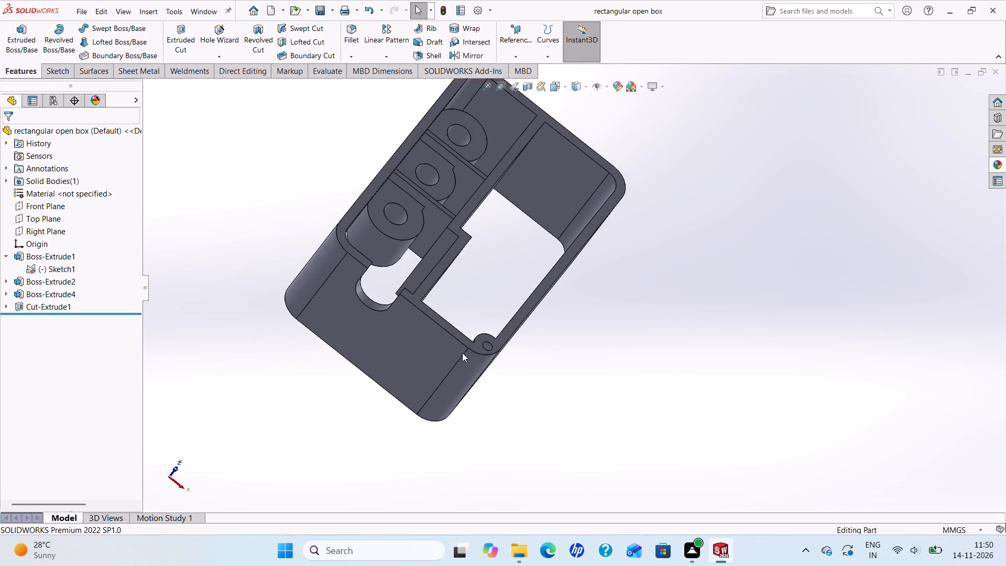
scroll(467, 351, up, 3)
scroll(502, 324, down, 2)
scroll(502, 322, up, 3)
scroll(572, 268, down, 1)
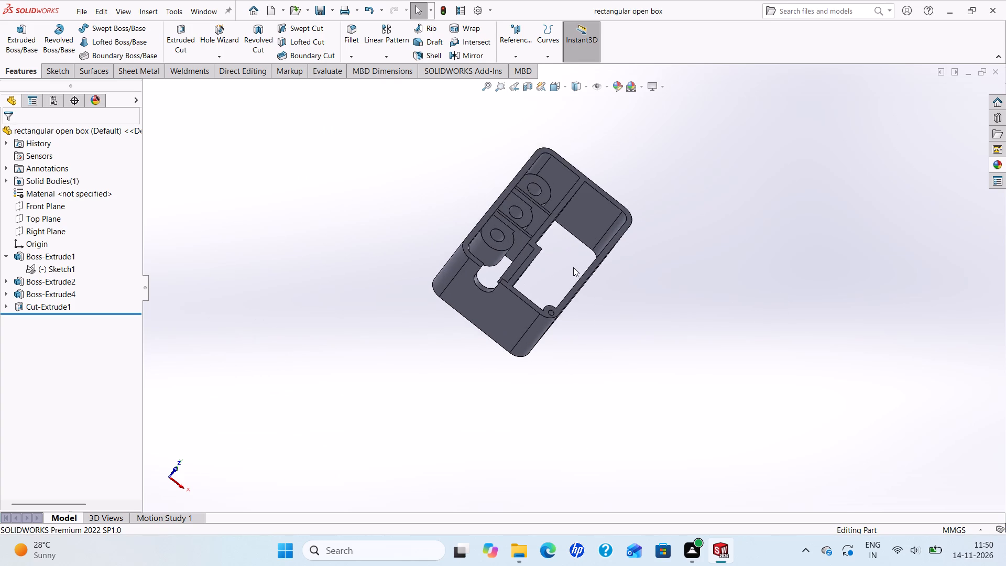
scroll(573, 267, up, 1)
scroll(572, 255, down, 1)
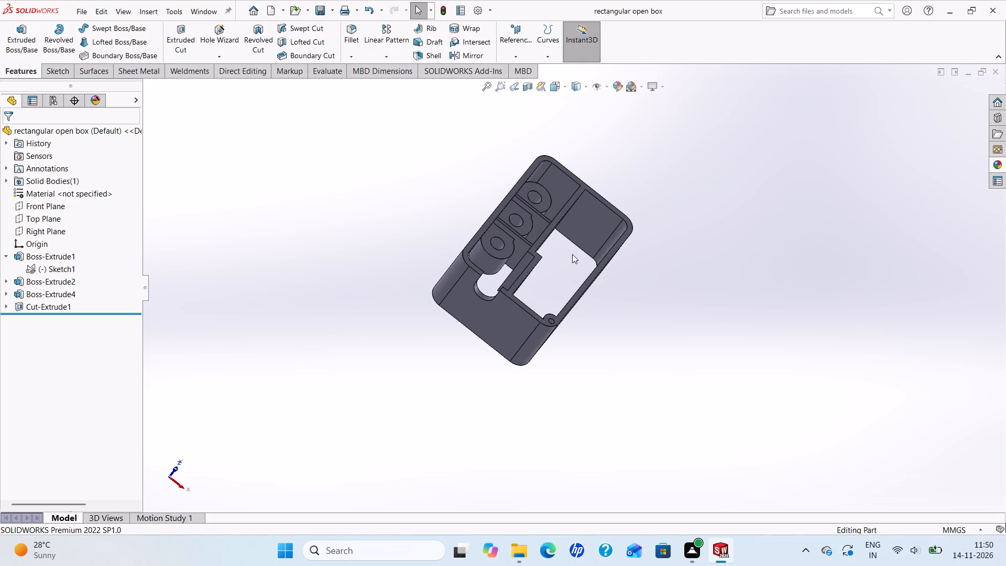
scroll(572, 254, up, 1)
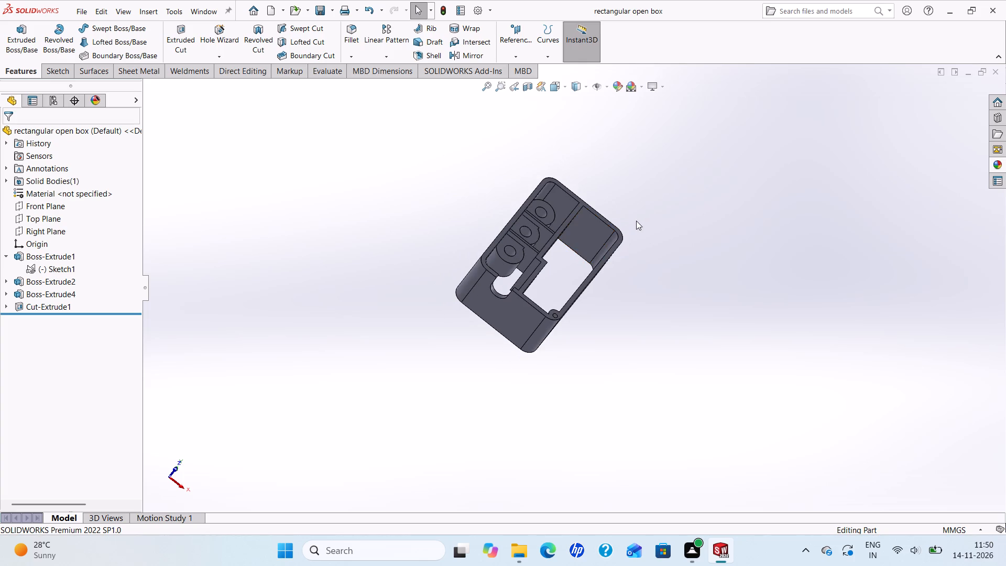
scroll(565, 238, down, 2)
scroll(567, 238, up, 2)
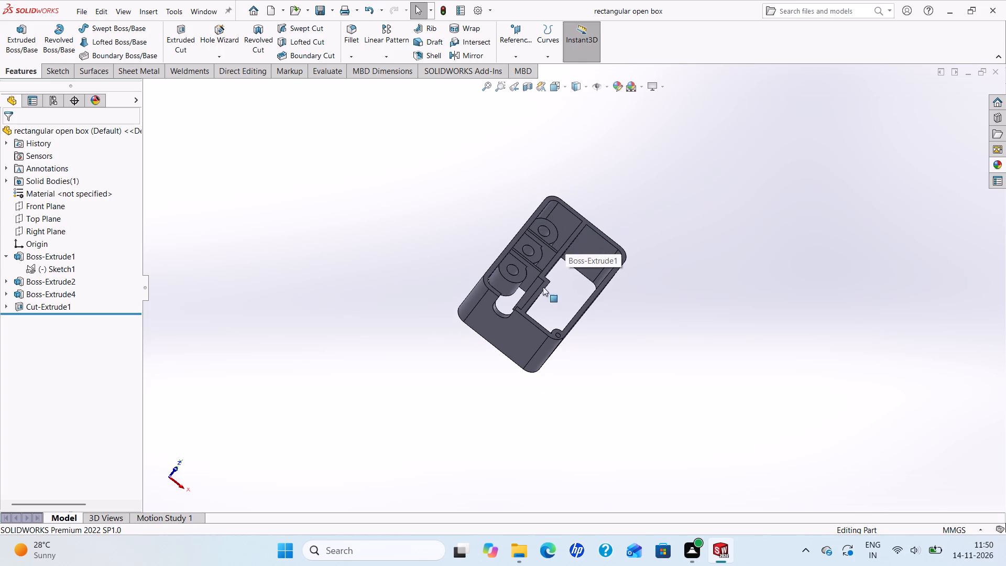
Examine the housing's outer walls and its open interior with the partition, ribs and bosses from other angles.
middle_drag(536, 293, 411, 309)
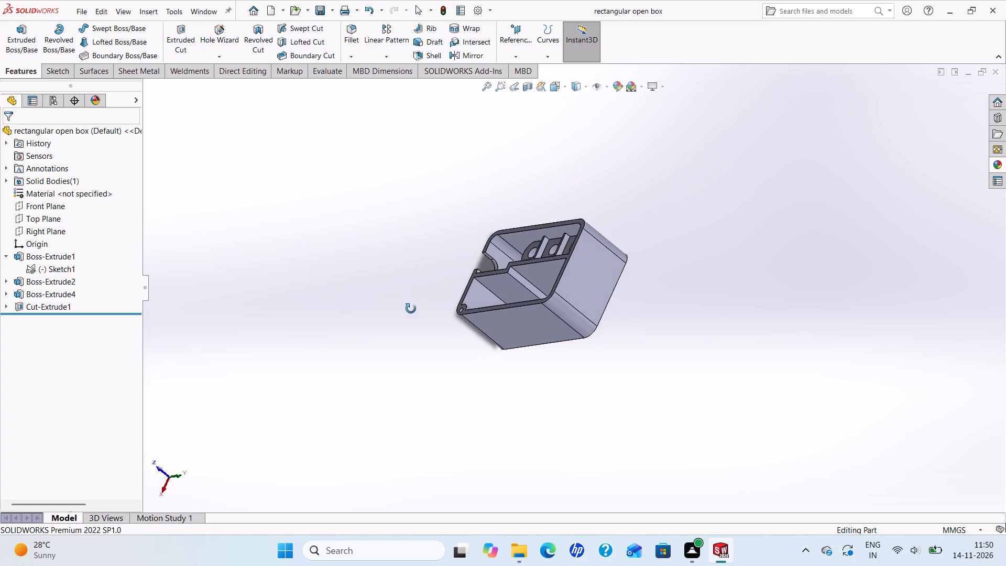
middle_drag(411, 309, 523, 336)
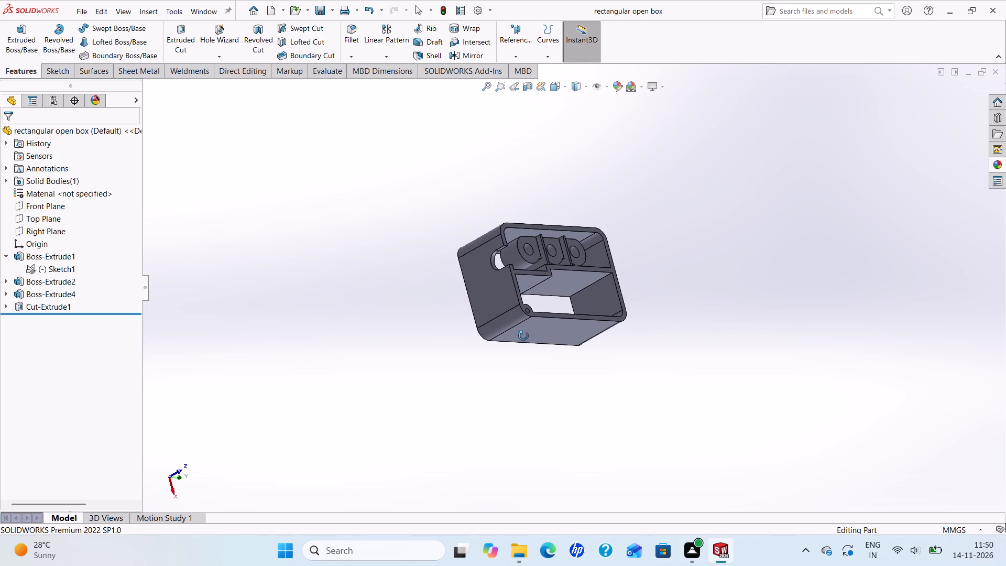
middle_drag(523, 336, 498, 345)
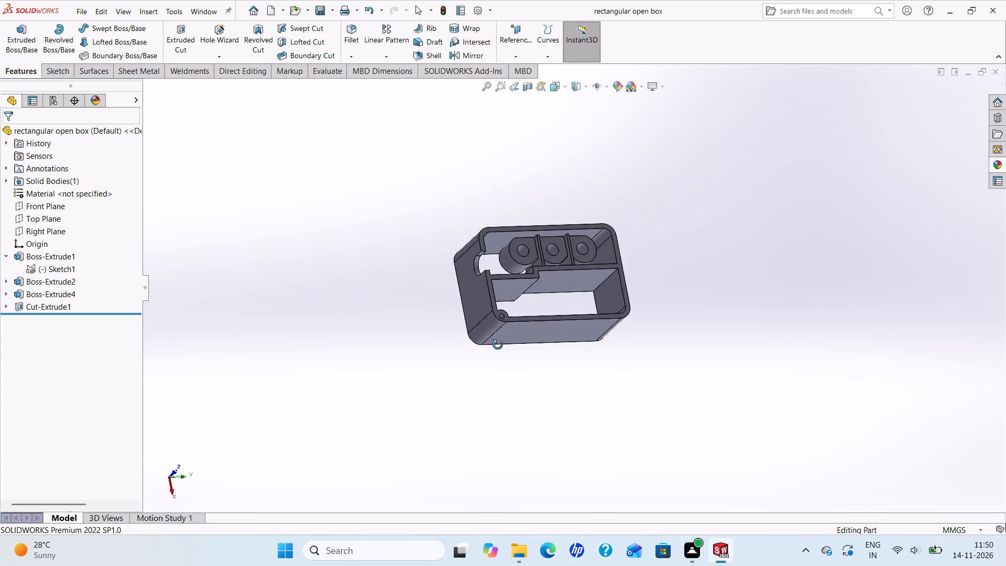
middle_drag(498, 345, 486, 304)
scroll(506, 274, up, 1)
scroll(537, 256, down, 1)
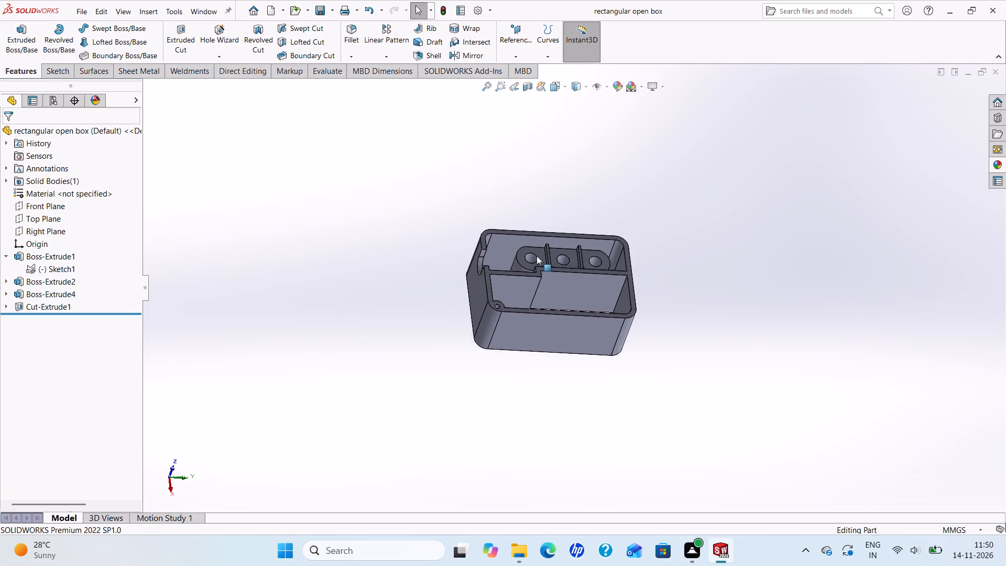
scroll(537, 256, down, 1)
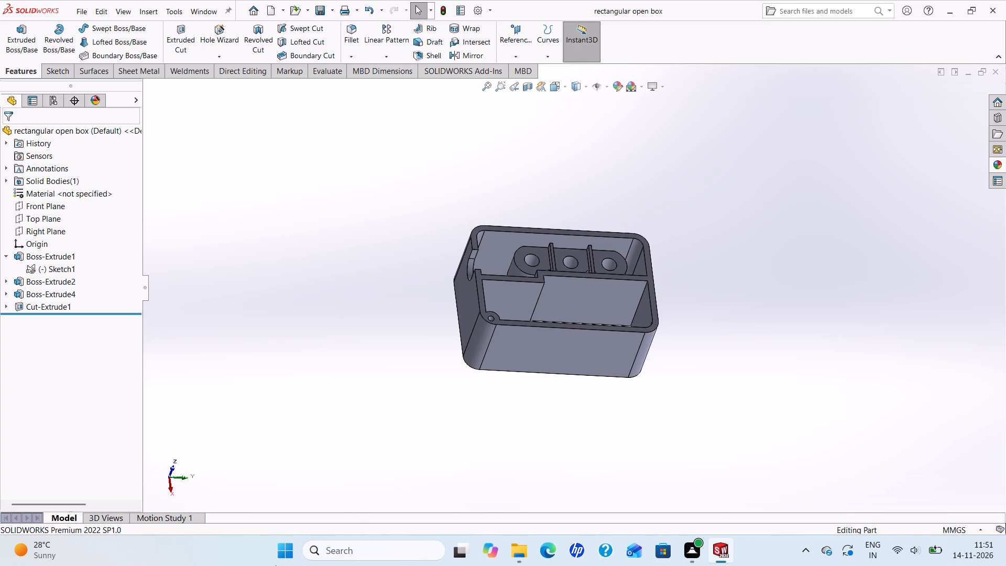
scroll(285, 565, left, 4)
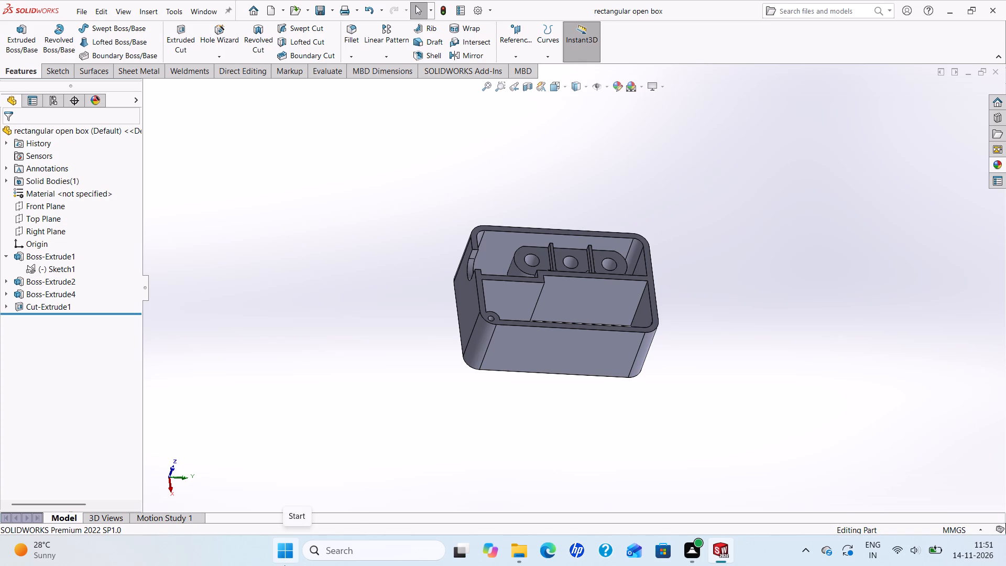
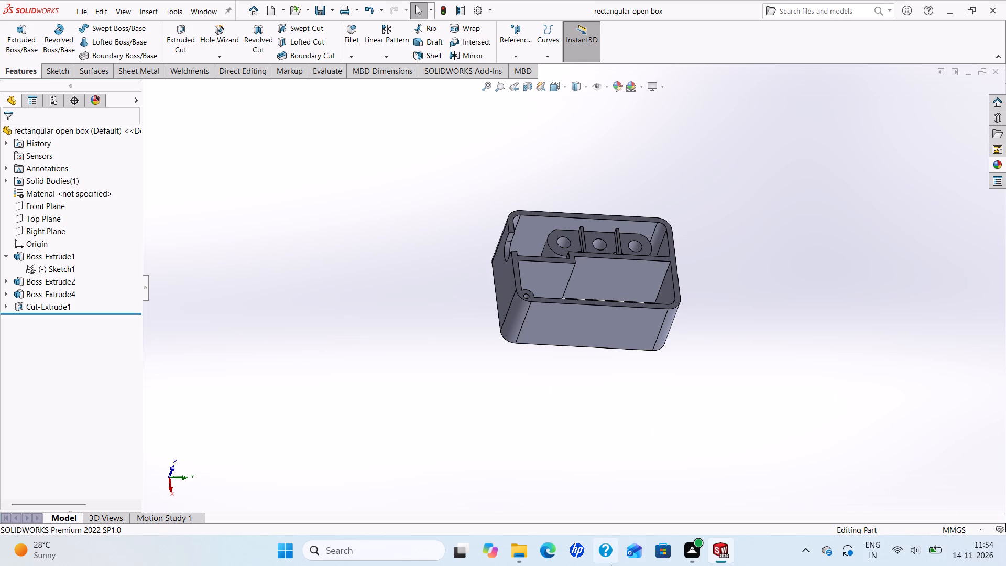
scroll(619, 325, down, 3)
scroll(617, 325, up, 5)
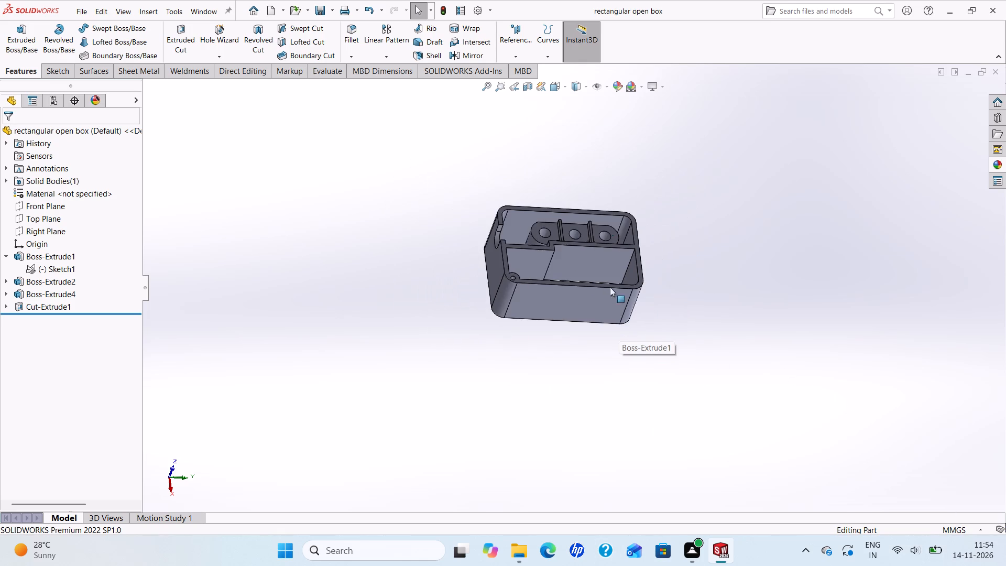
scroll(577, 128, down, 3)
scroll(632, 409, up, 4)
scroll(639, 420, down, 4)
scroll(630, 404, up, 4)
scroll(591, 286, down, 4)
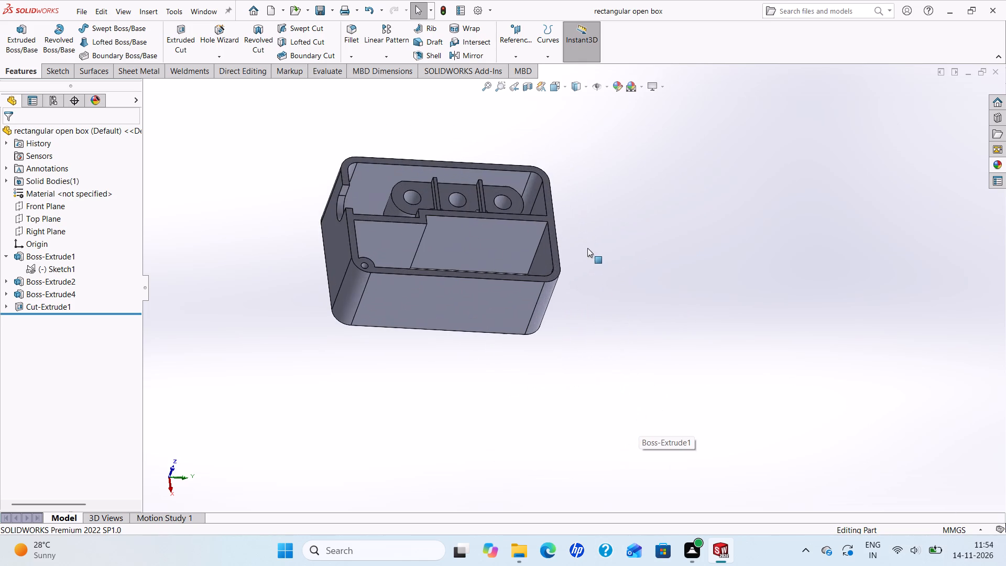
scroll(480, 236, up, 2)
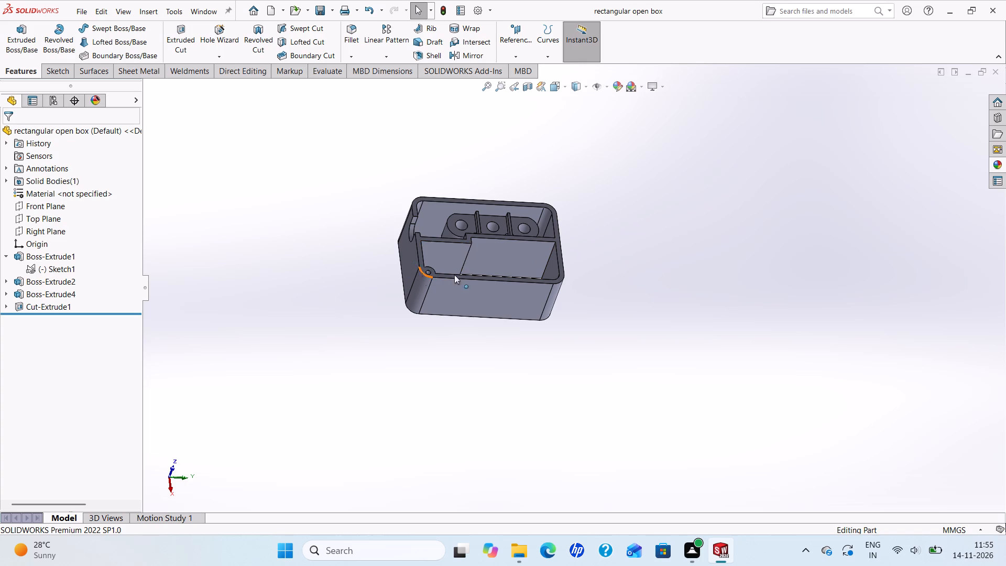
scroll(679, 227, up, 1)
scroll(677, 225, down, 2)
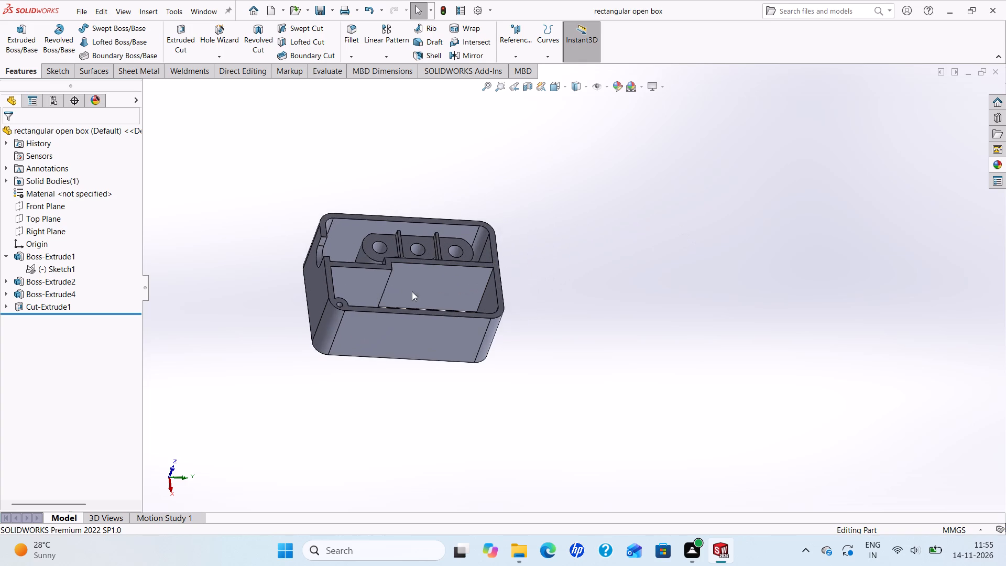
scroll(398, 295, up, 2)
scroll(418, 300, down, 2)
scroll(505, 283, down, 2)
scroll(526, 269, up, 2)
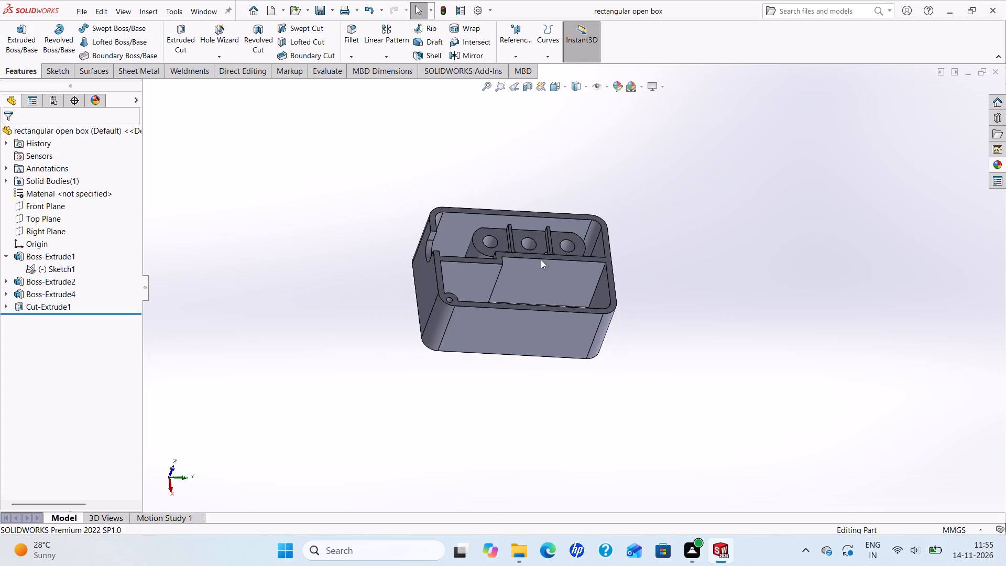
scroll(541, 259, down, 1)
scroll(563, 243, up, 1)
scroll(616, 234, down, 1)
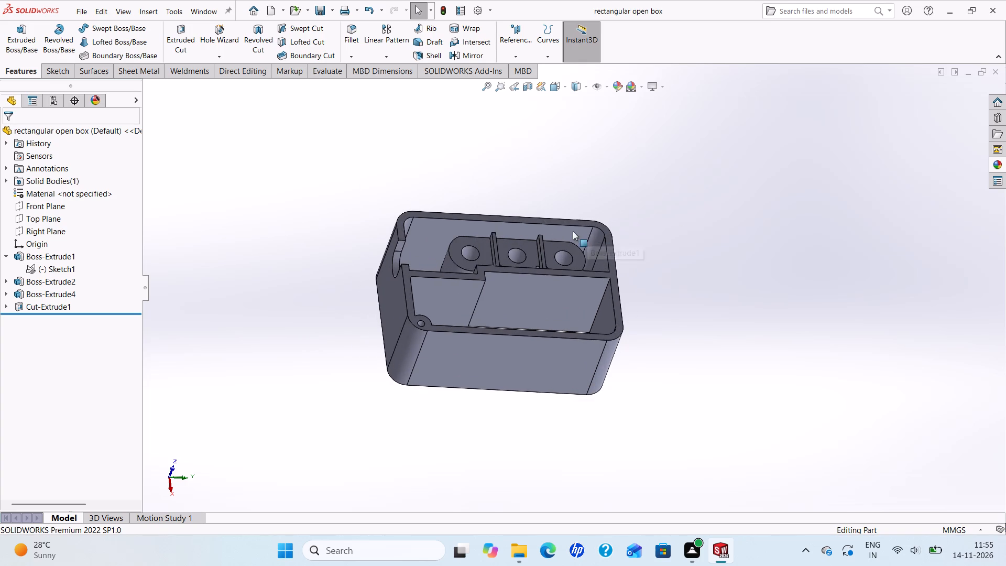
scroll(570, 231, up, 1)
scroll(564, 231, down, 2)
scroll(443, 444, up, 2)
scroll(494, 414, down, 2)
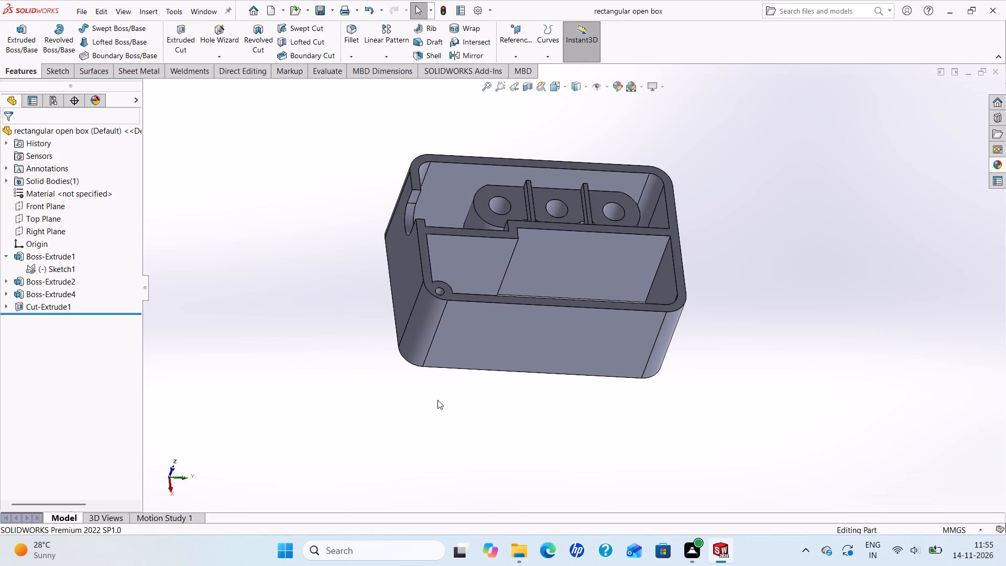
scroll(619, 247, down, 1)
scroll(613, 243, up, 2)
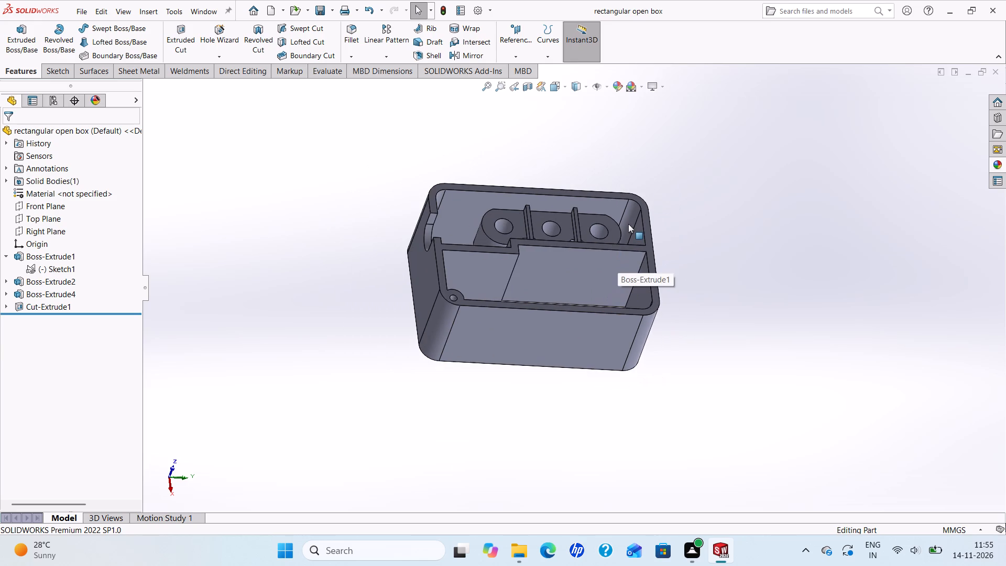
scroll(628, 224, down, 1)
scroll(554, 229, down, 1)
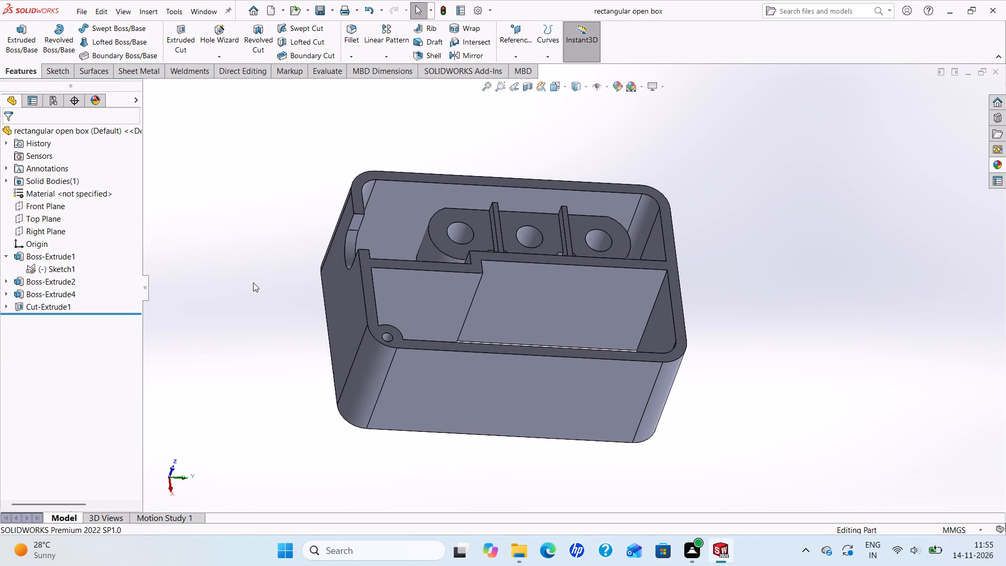
Save the finished rectangular open box part again under its existing file name.
key(ctrl+s)
Examine the housing's open interior up close, including the stepped partition and the small bored boss in the corner.
scroll(457, 224, down, 1)
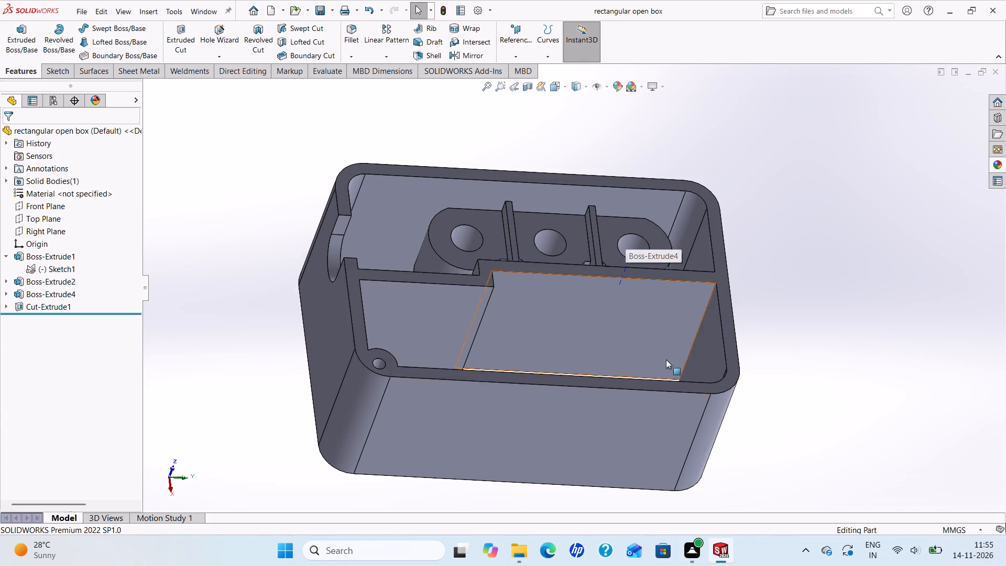
scroll(636, 336, up, 3)
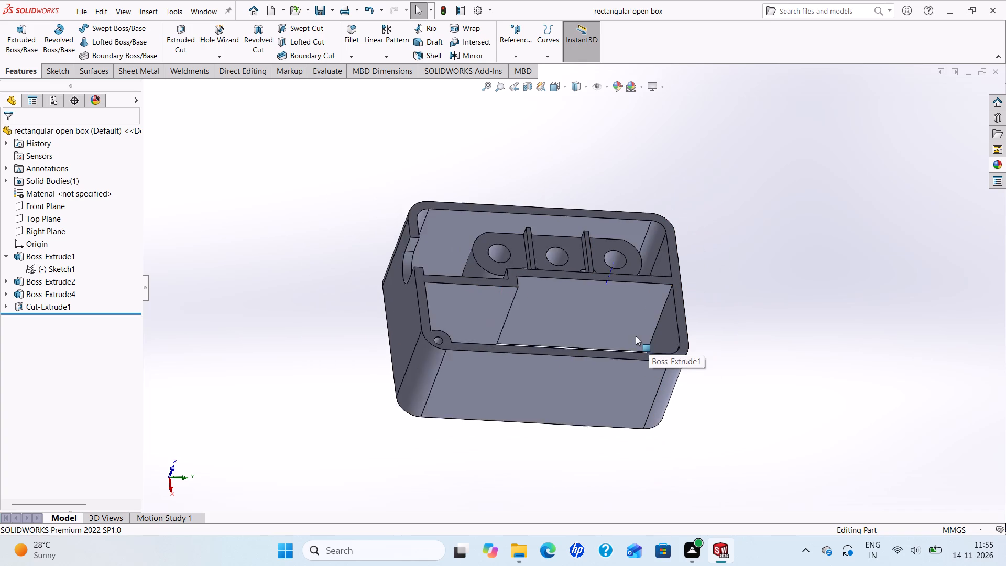
scroll(636, 336, down, 2)
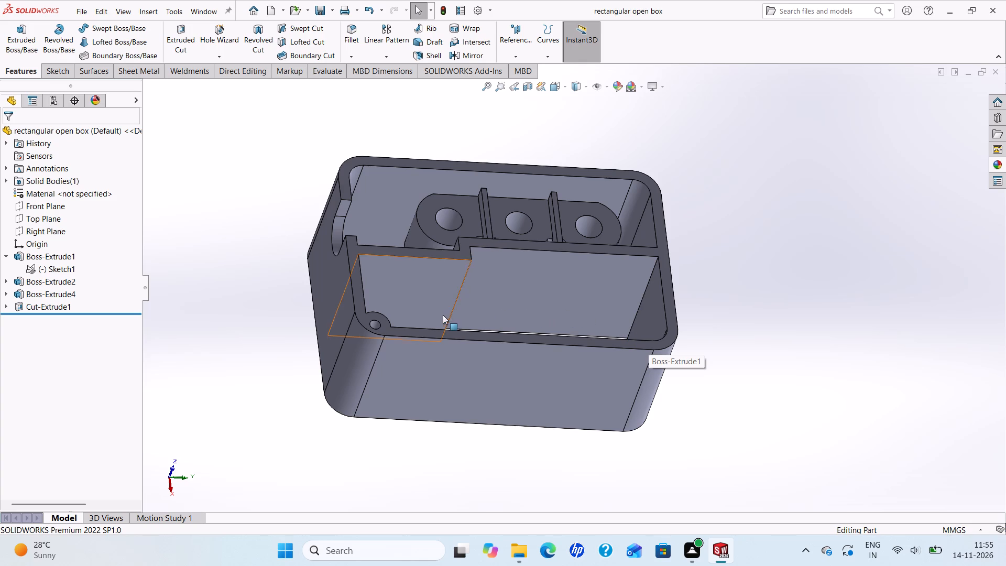
scroll(550, 254, down, 3)
scroll(550, 254, up, 4)
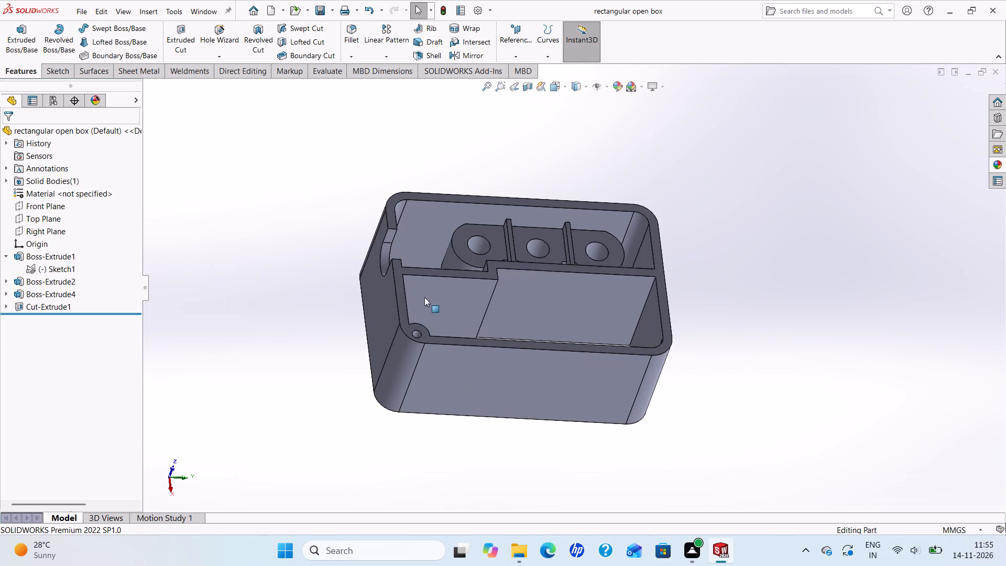
scroll(414, 327, down, 3)
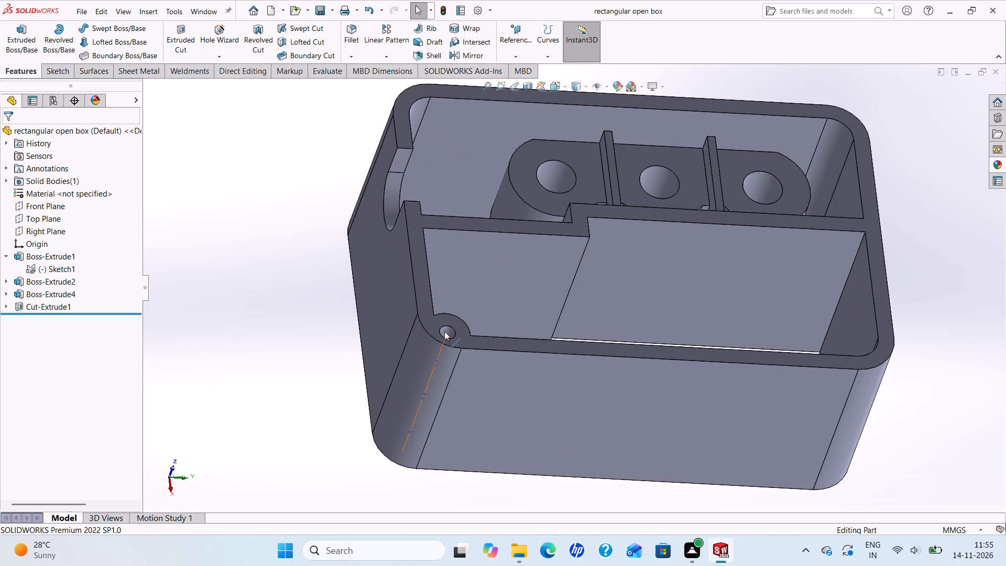
scroll(528, 281, up, 2)
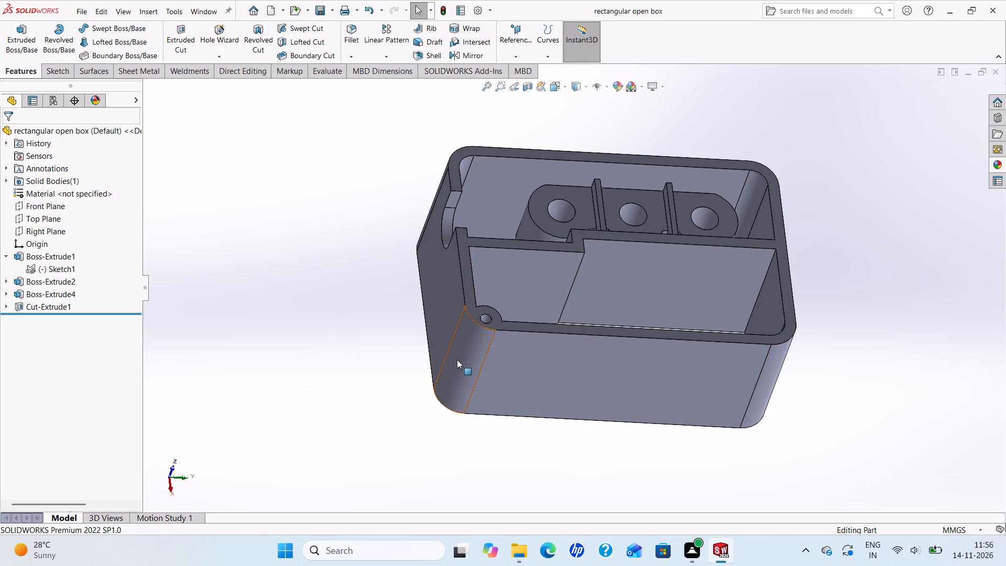
scroll(793, 319, up, 2)
scroll(784, 313, down, 2)
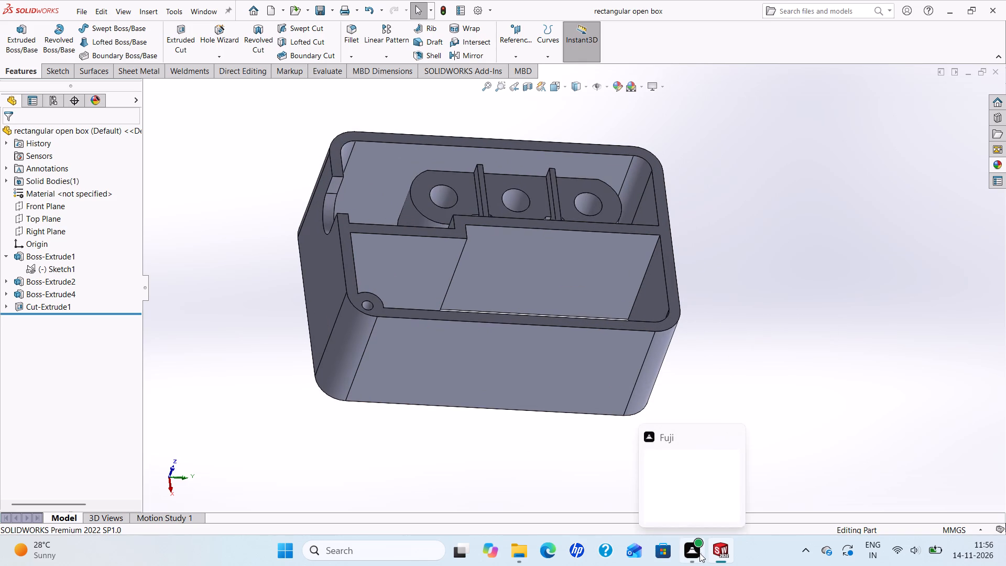